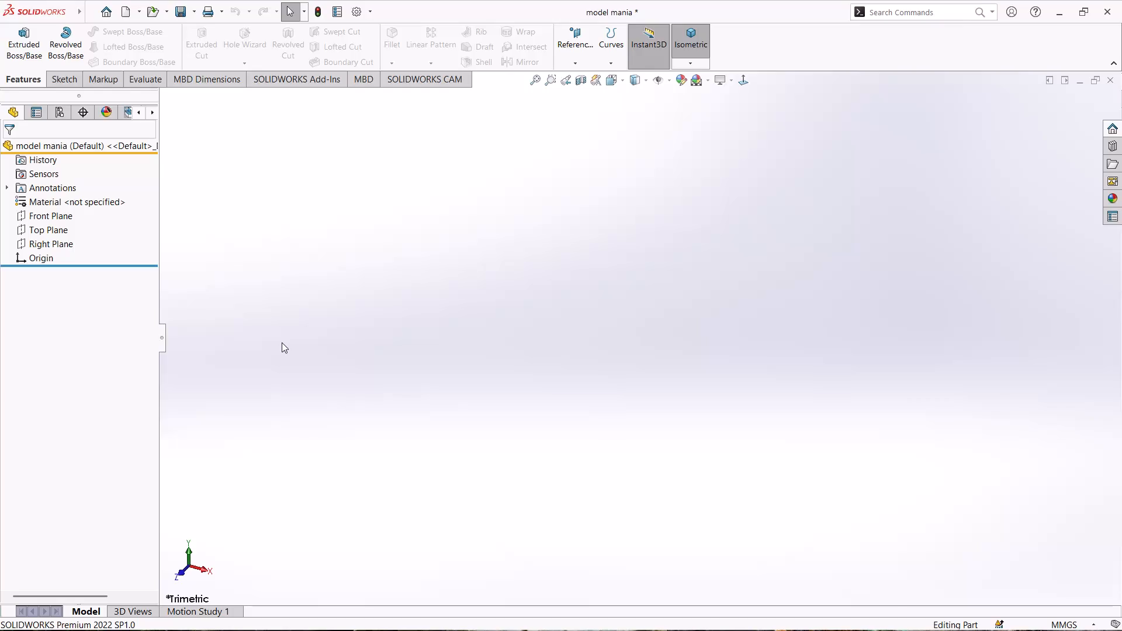
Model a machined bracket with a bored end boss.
Sketch a corner rectangle about 57 mm wide and 62 mm high on the Right Plane, its base level with the origin.
click(57, 246)
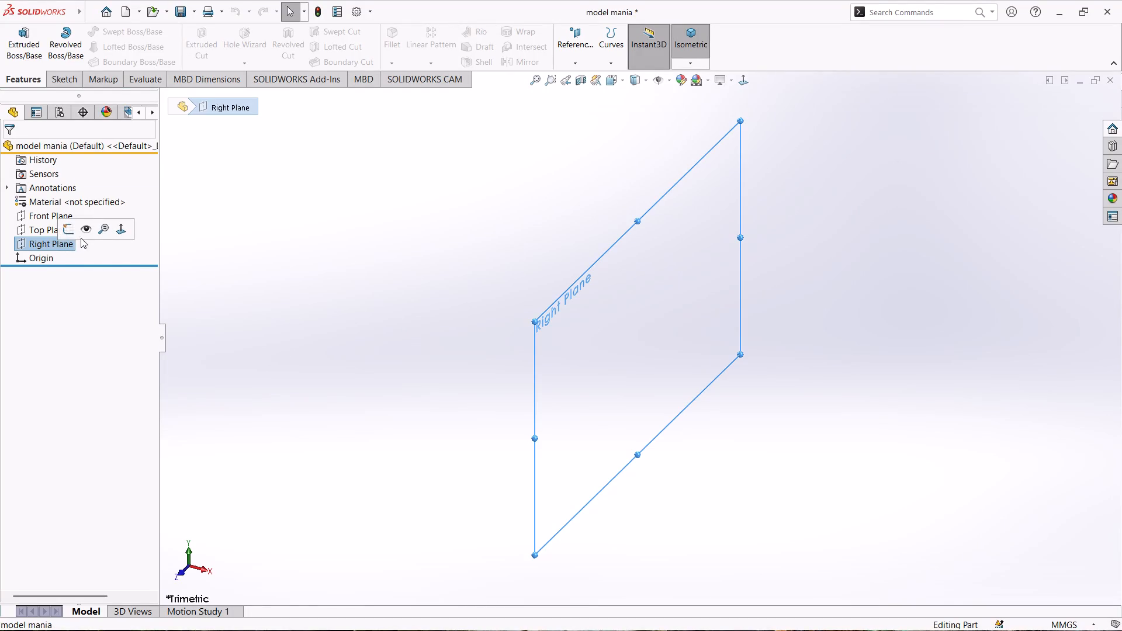
click(68, 230)
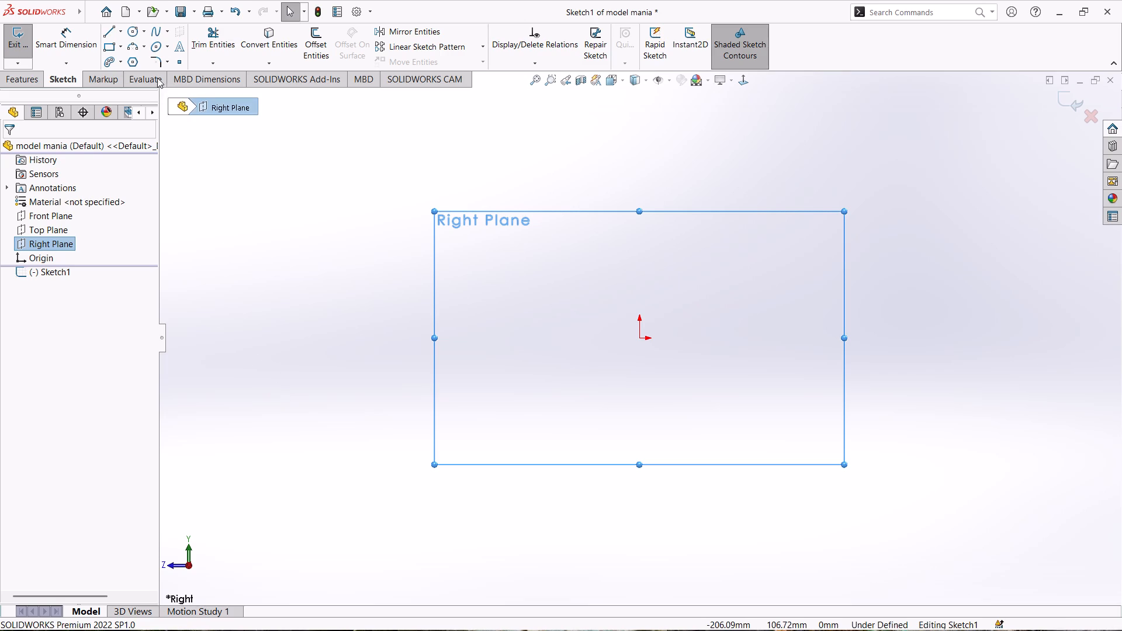
click(108, 50)
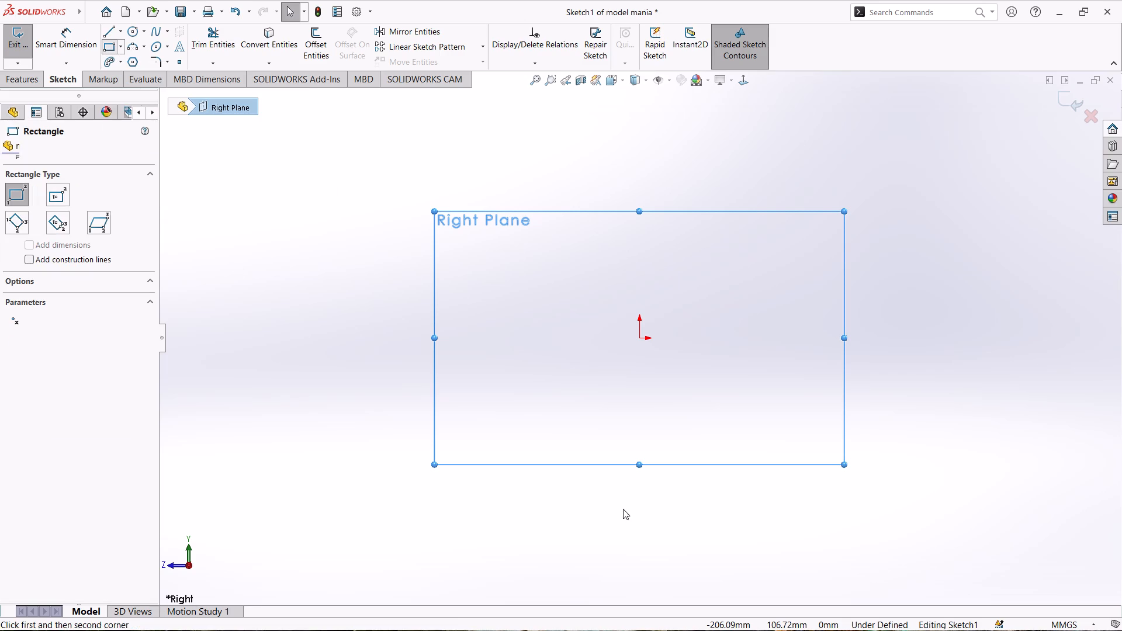
click(574, 335)
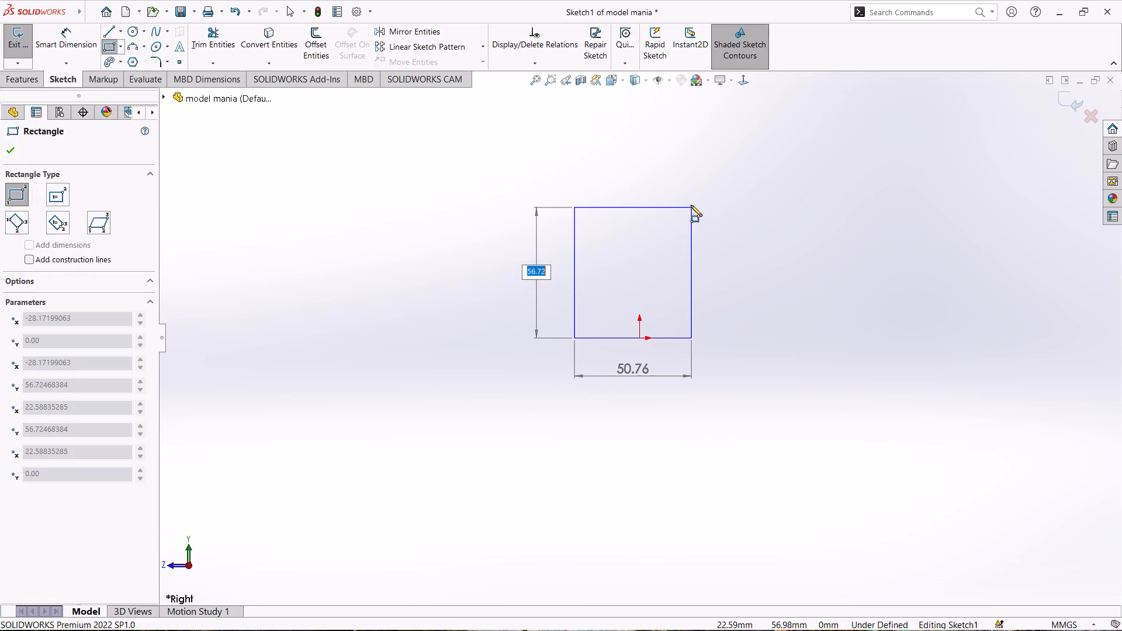
click(705, 196)
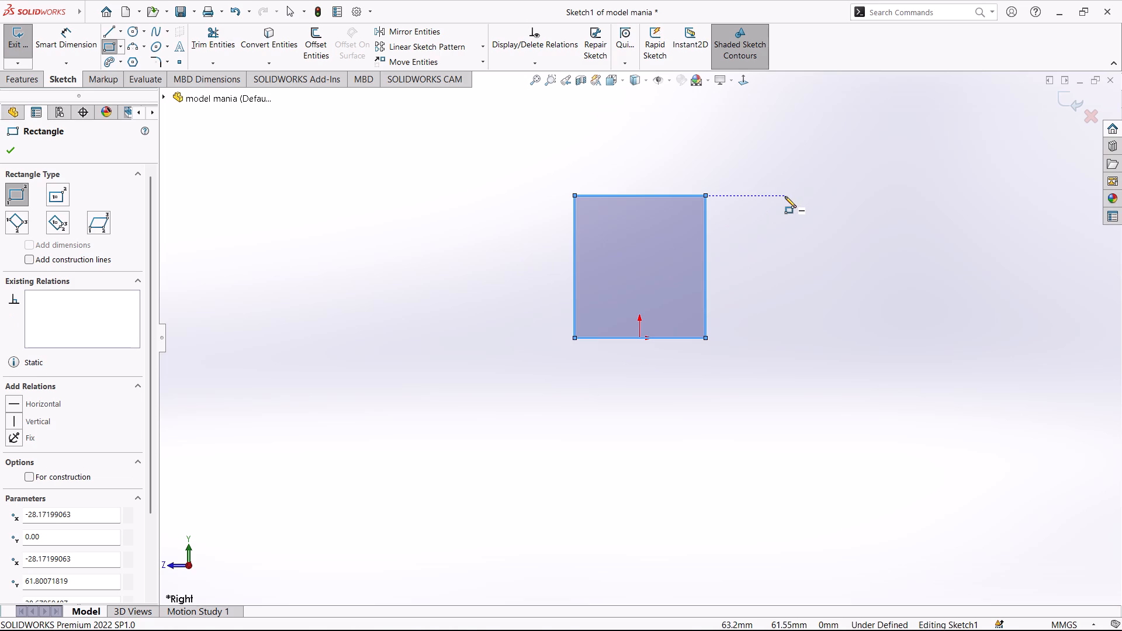
Sketch a circle centred on the midpoint of the rectangle's top edge, reaching its top corners, about 57 mm in diameter.
right_drag(785, 196, 839, 170)
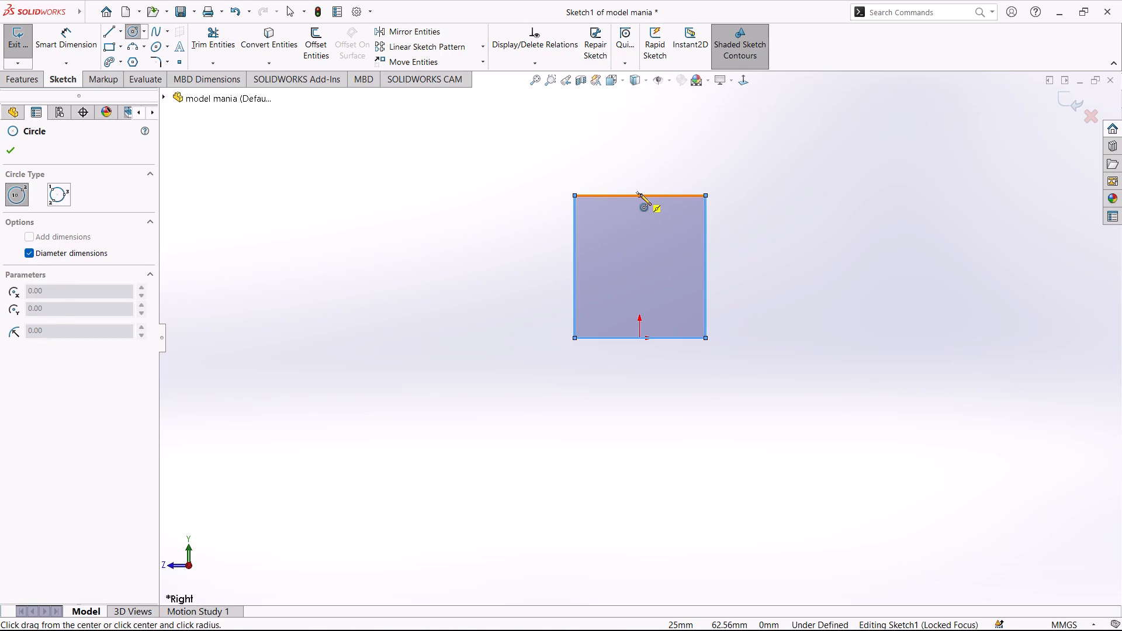
click(640, 194)
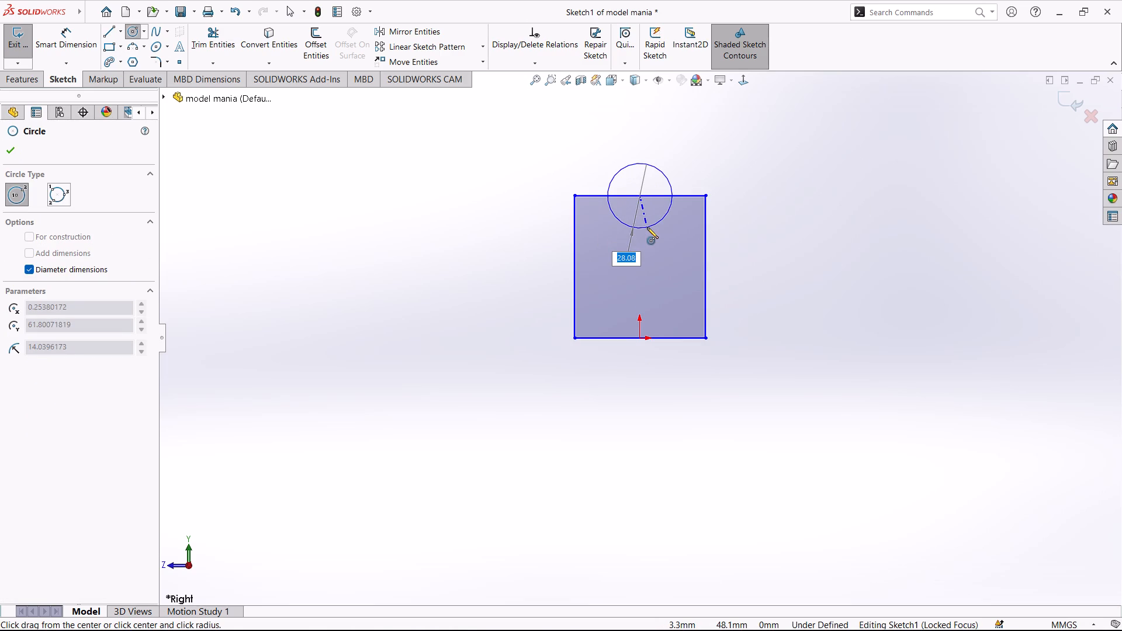
click(705, 197)
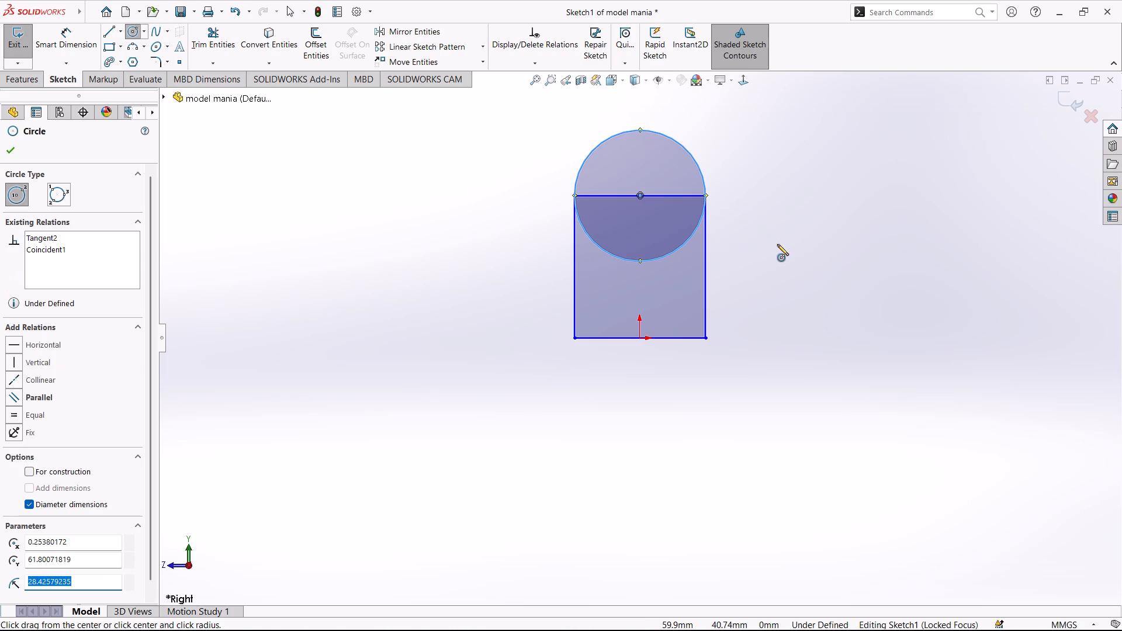
key(Escape)
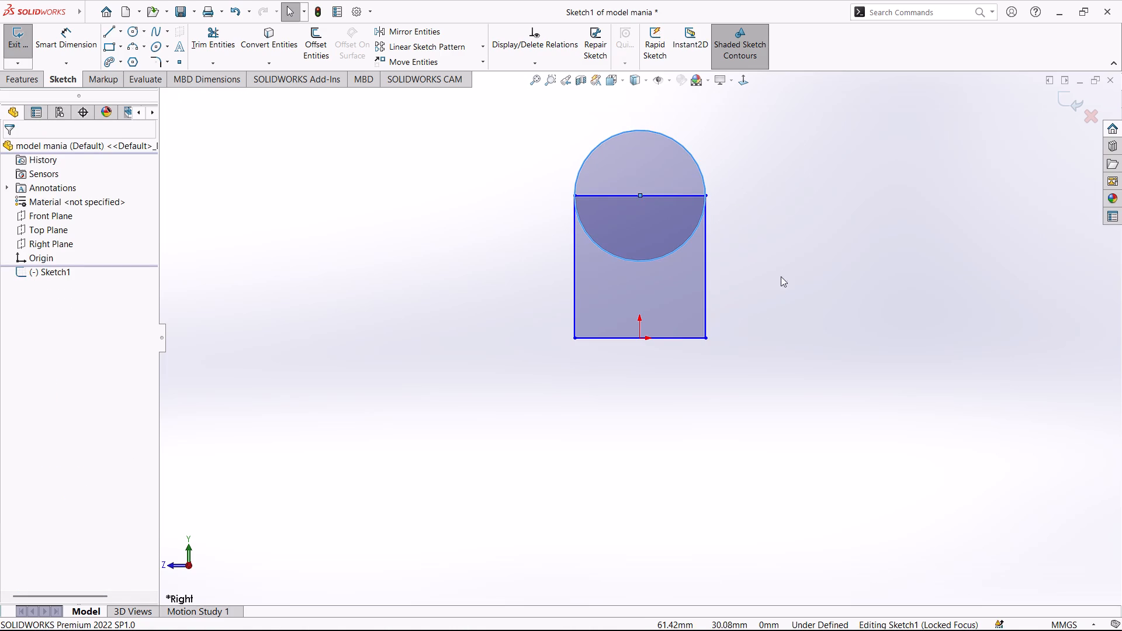
Dimension the distance between the rectangle's bottom and top edges as 24 mm.
right_drag(507, 309, 496, 223)
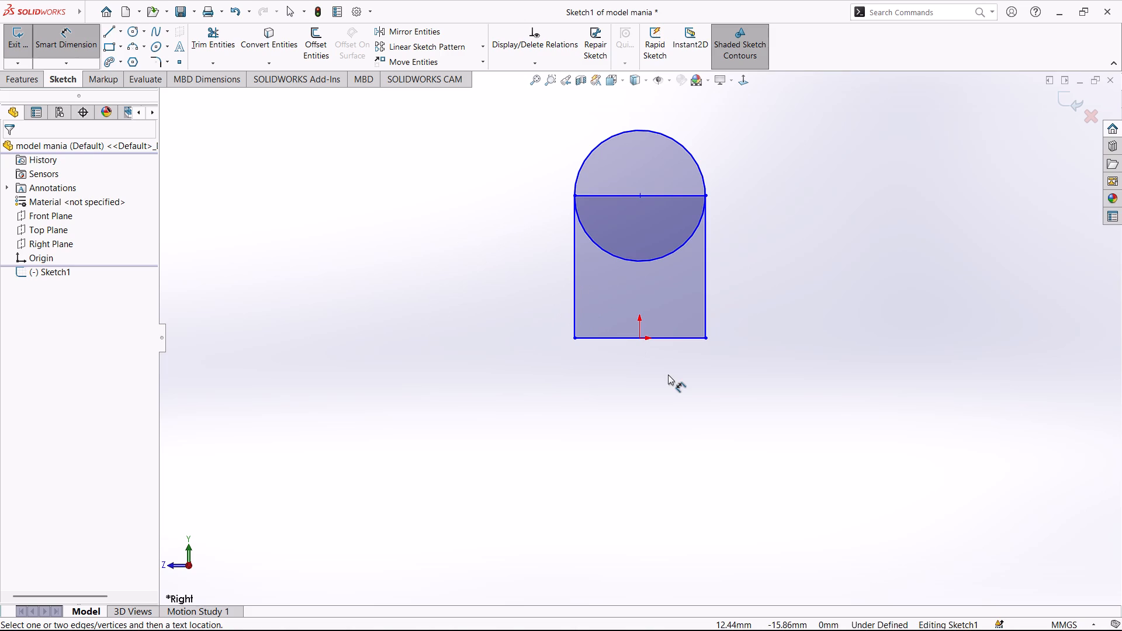
click(615, 337)
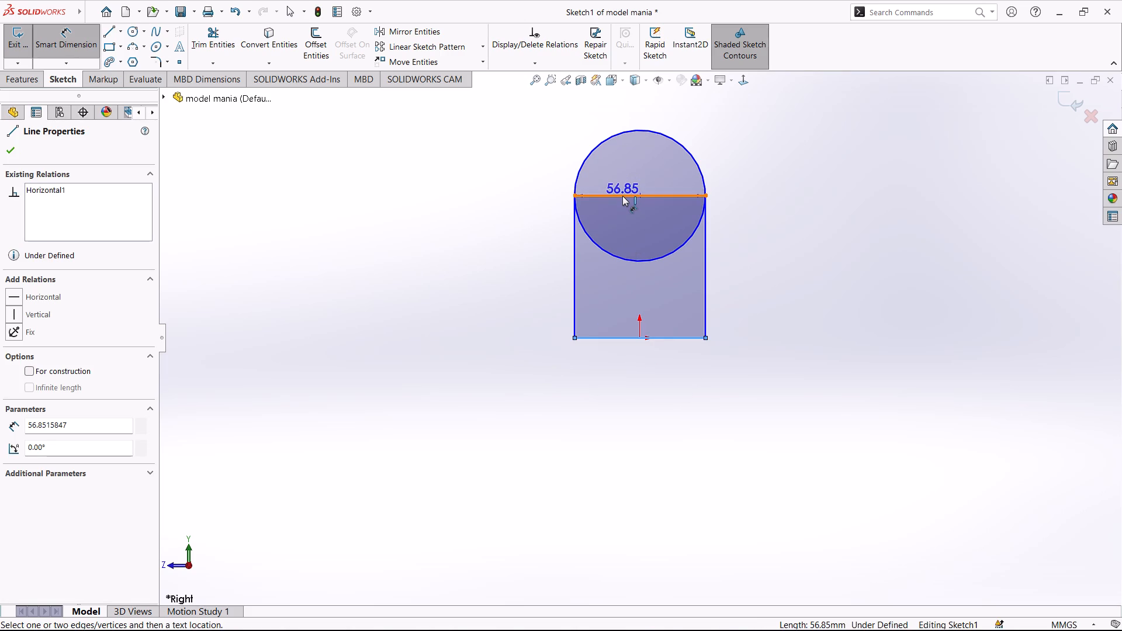
click(622, 196)
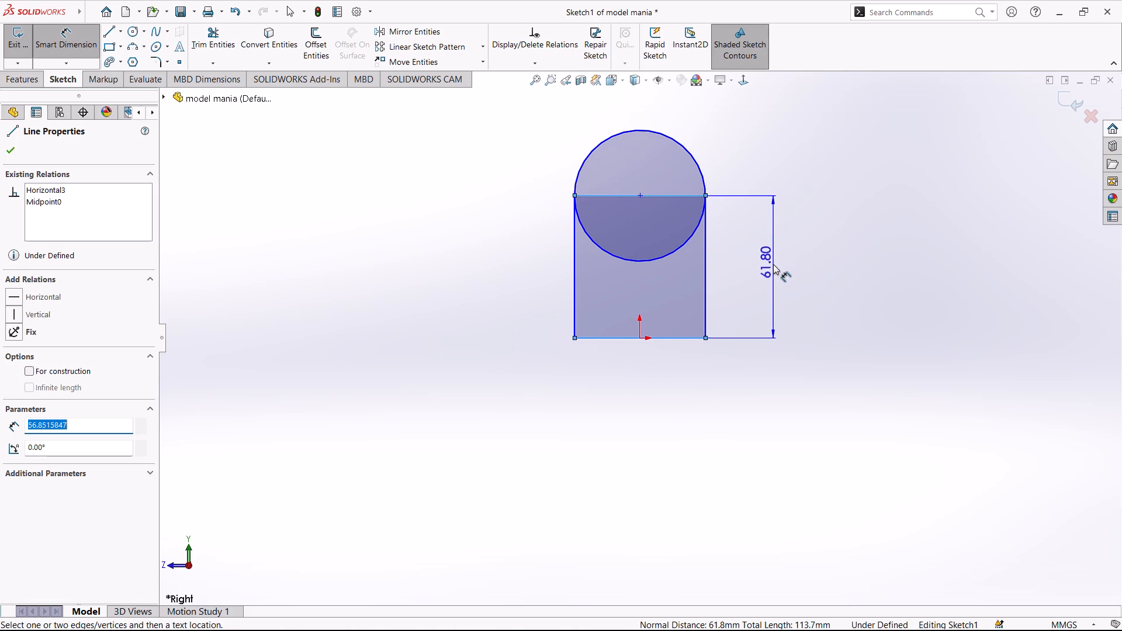
click(773, 265)
text(24)
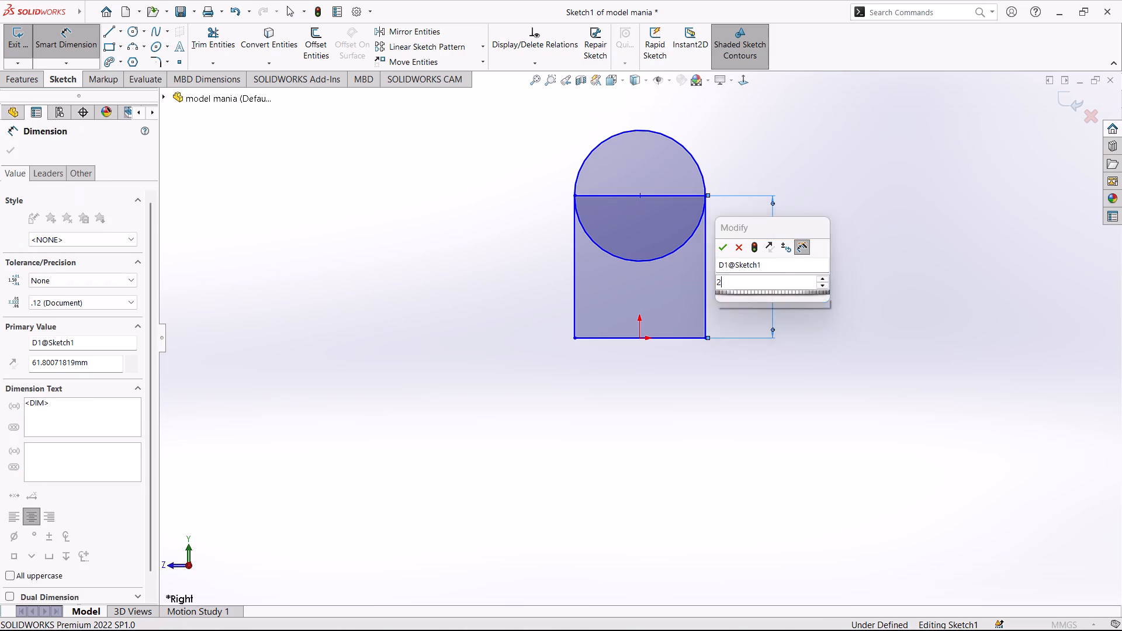
key(Return)
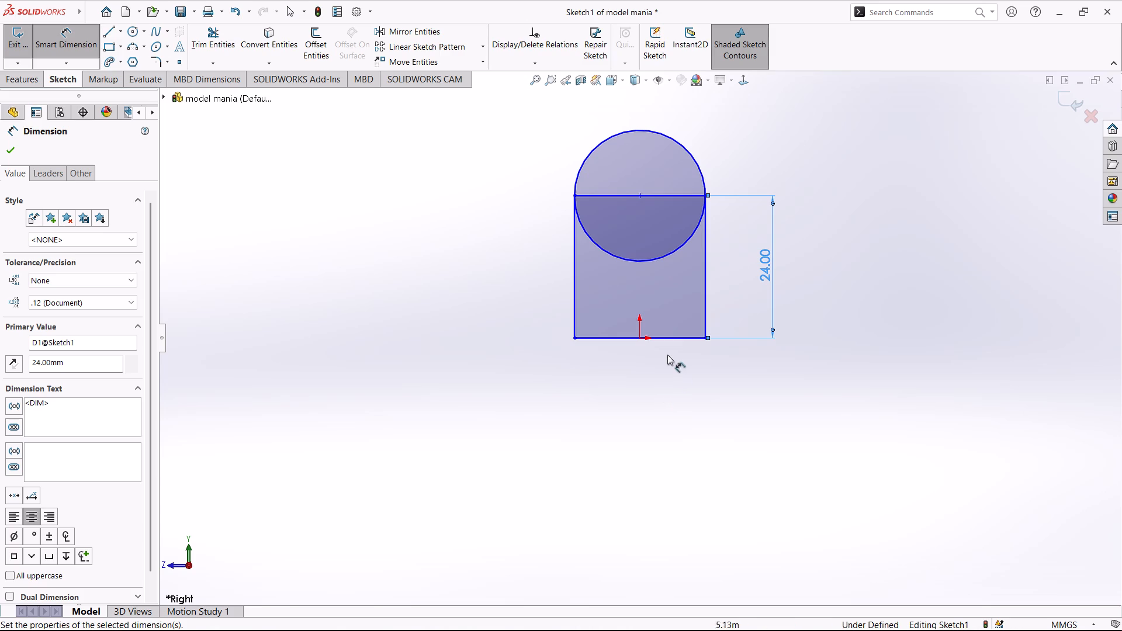
Dimension the overall height from the rectangle's bottom edge to the top of the circle as 36 mm.
shift+click(621, 338)
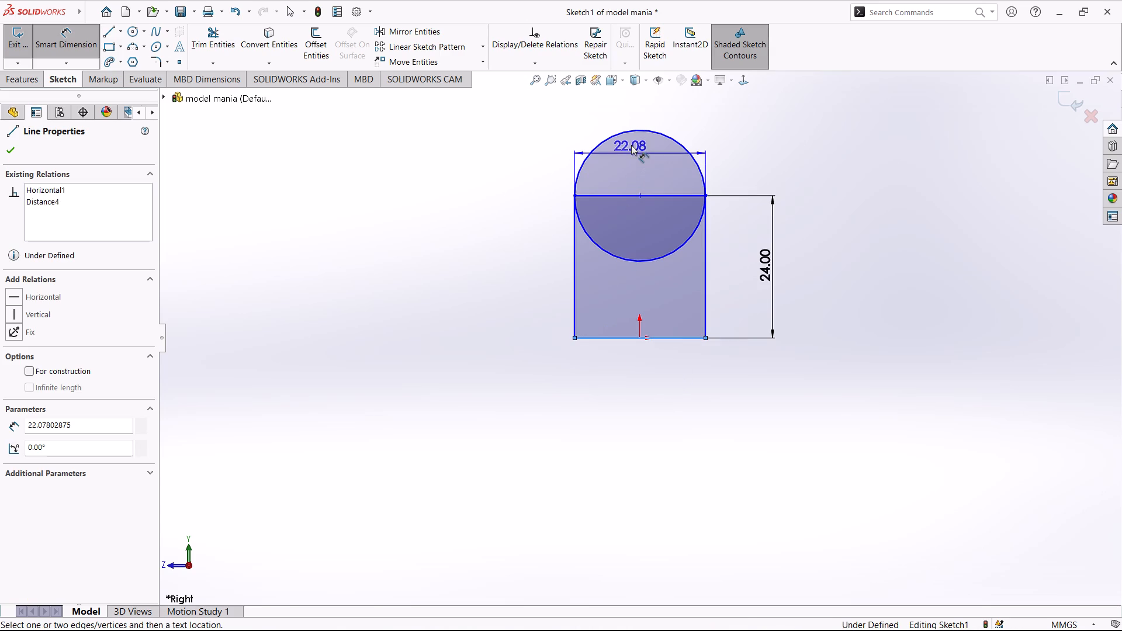
shift+click(633, 128)
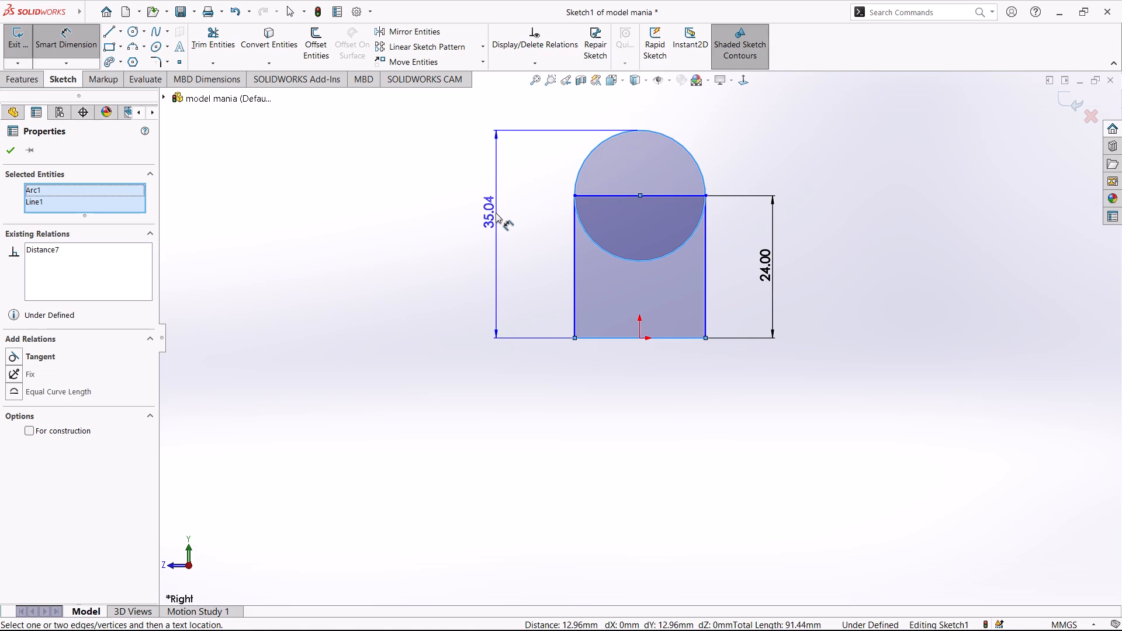
click(496, 213)
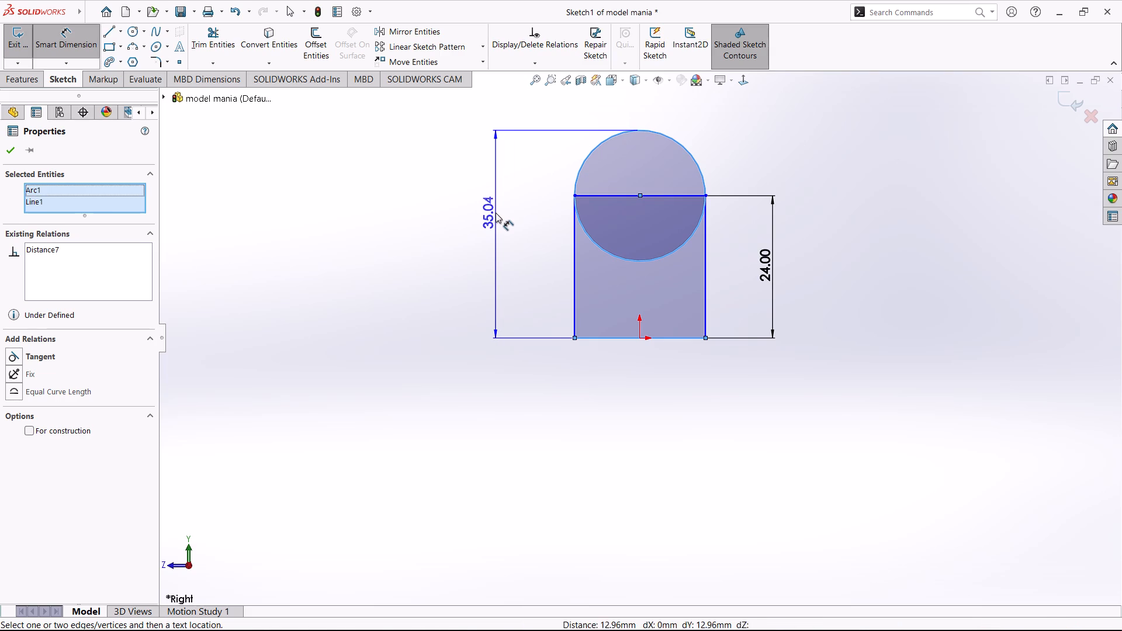
text(36)
key(Return)
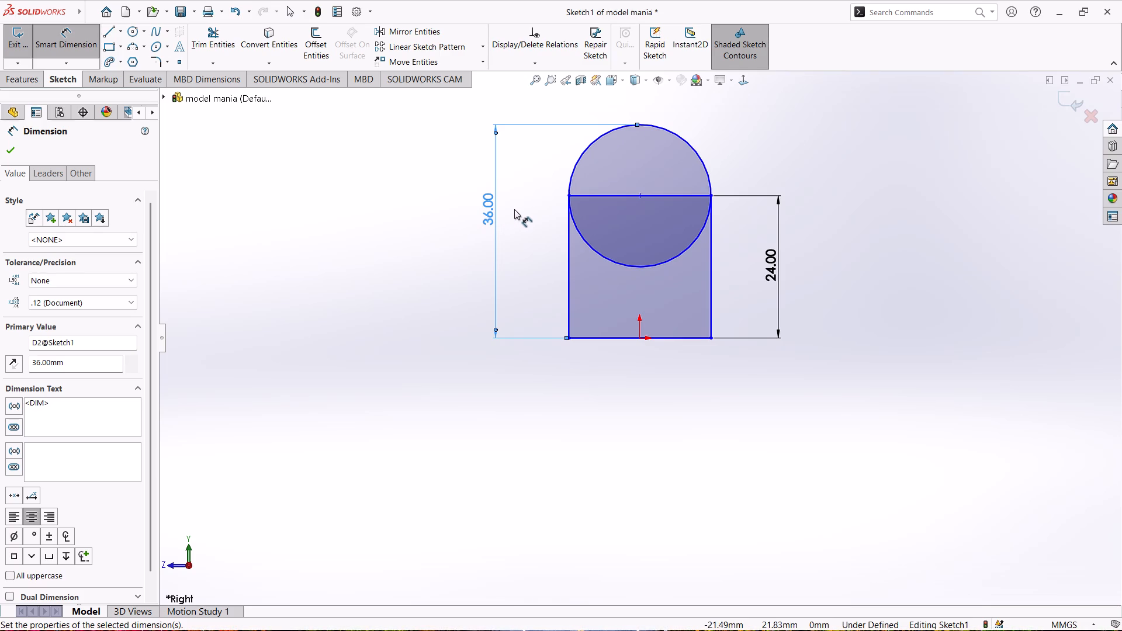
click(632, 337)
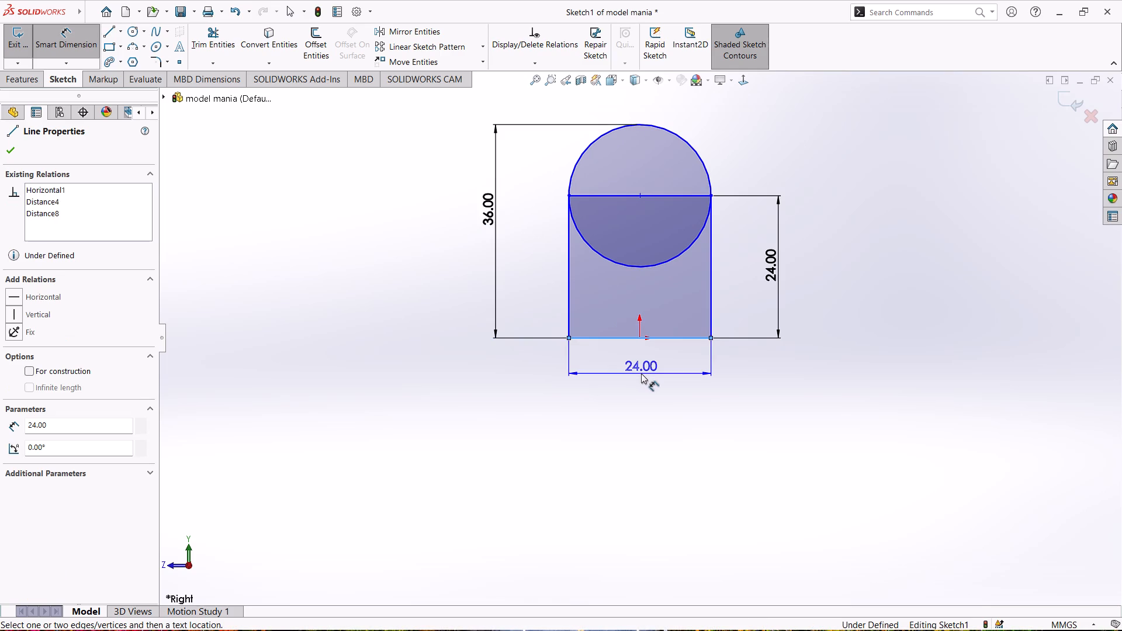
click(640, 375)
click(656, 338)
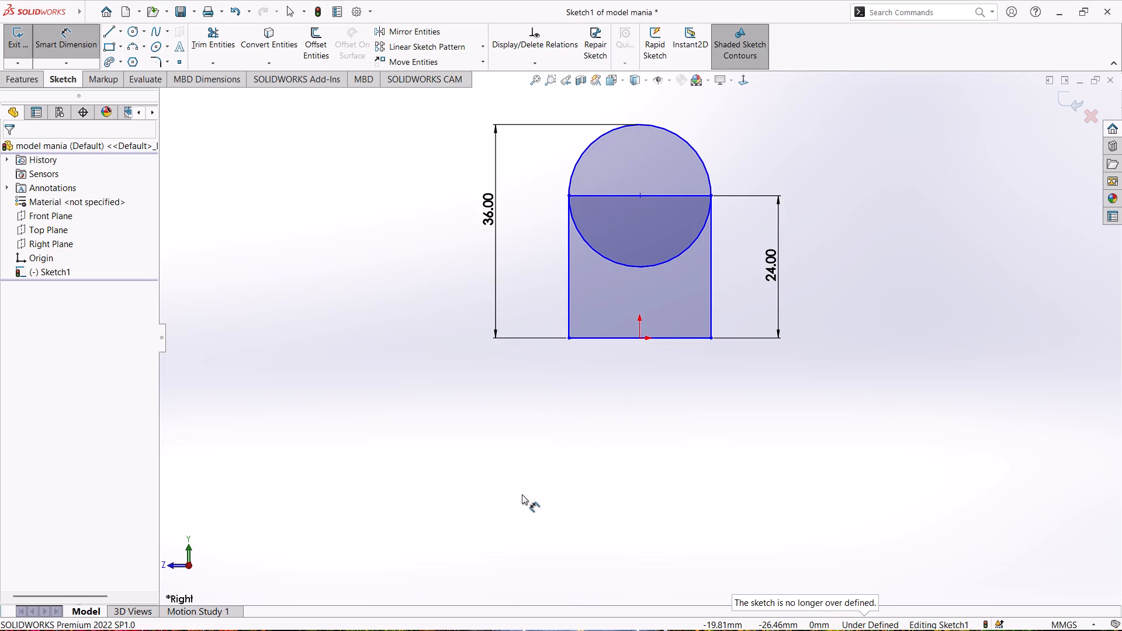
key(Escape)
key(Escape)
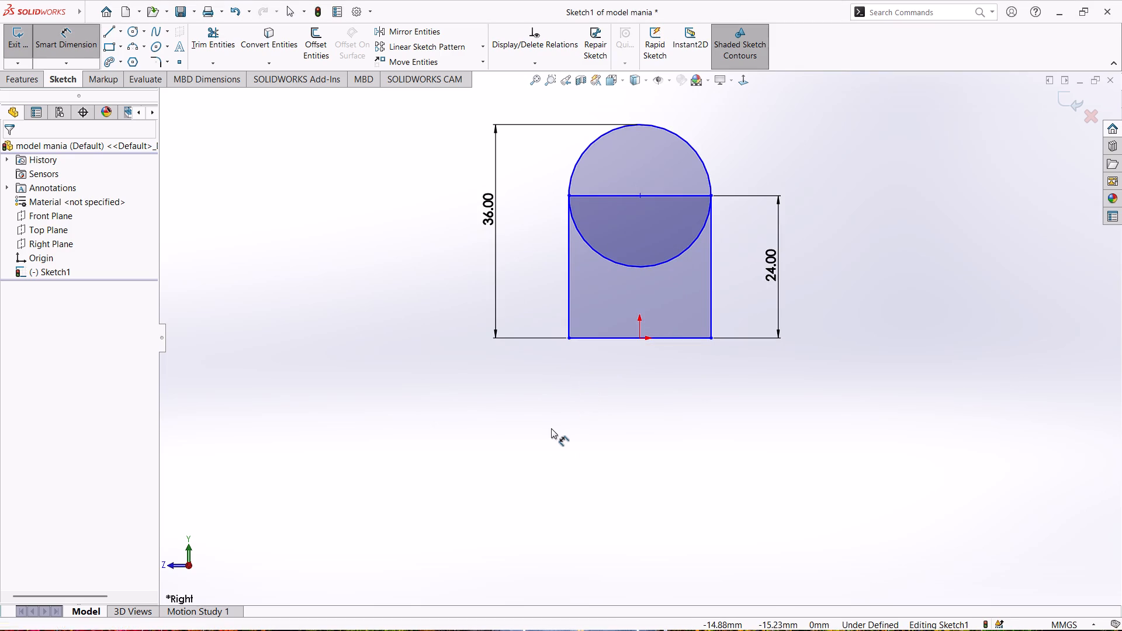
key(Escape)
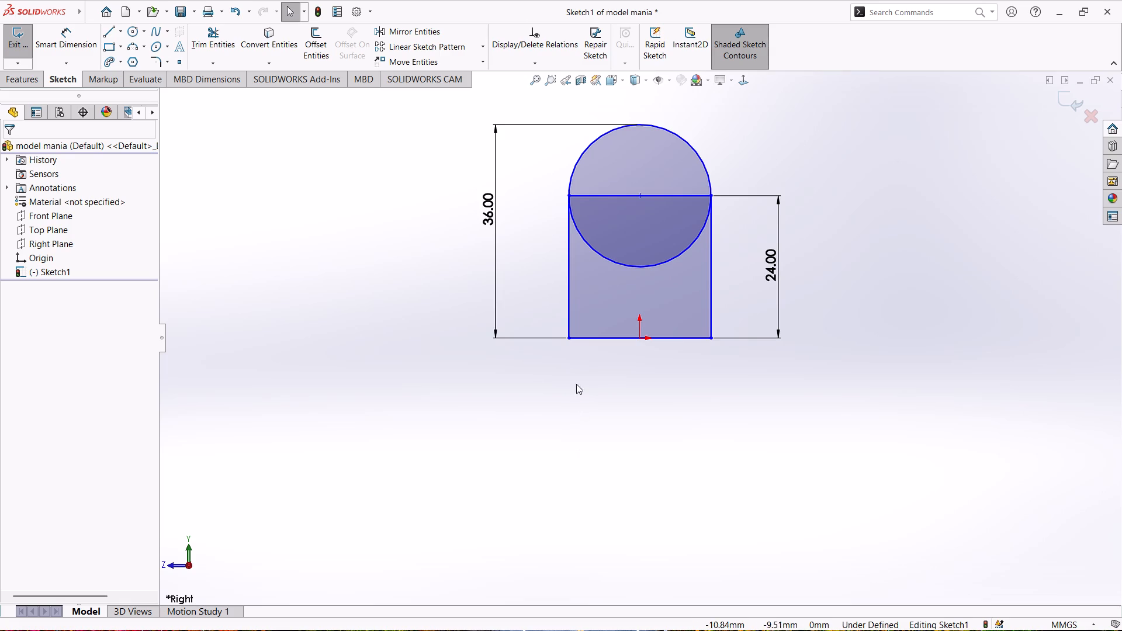
Add a Midpoint relation between the rectangle's bottom edge and the origin, and exit the sketch.
ctrl+click(582, 337)
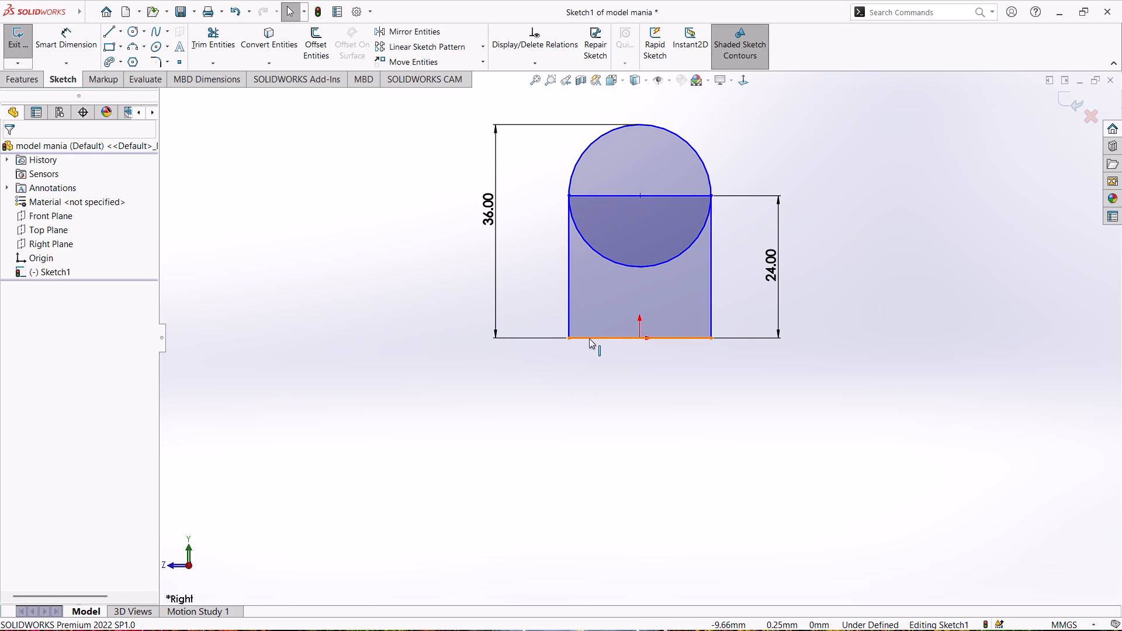
ctrl+click(639, 338)
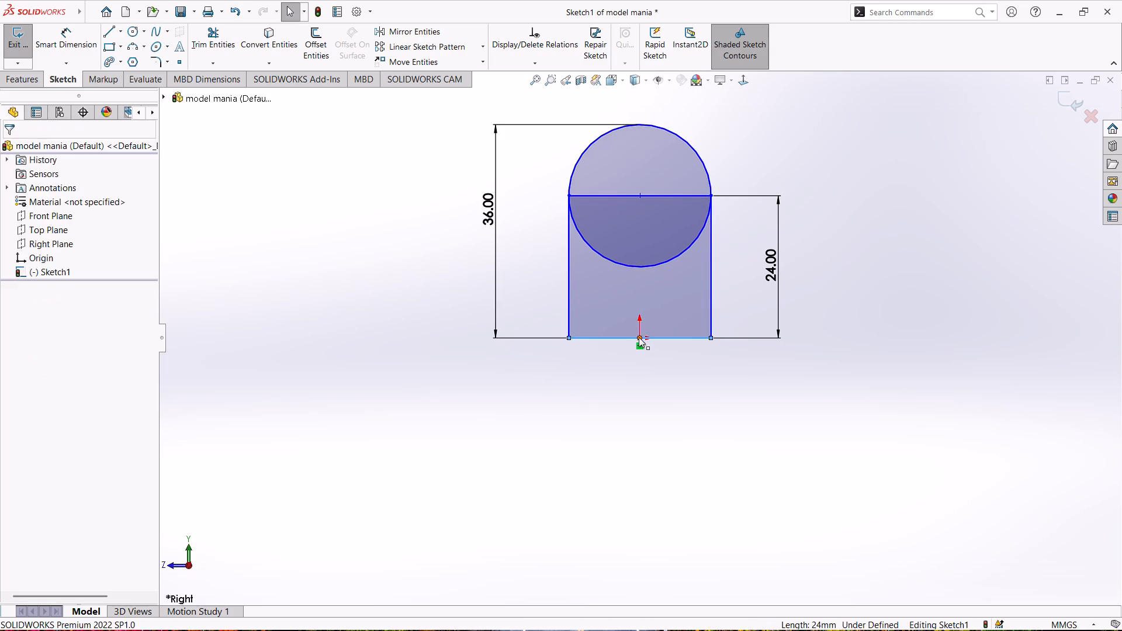
click(51, 359)
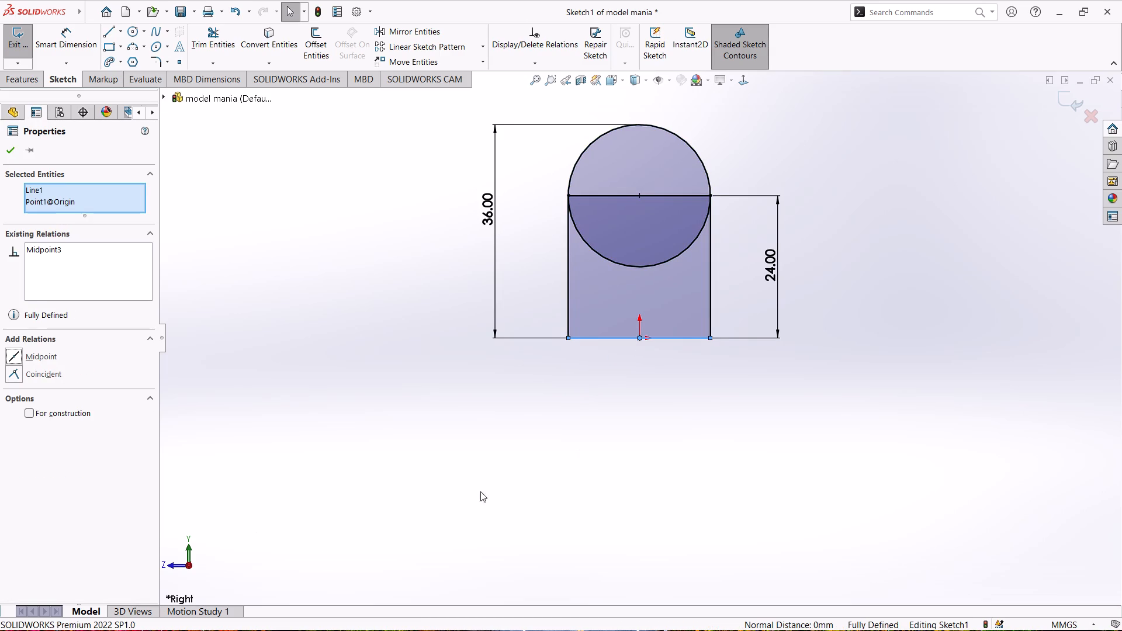
key(Escape)
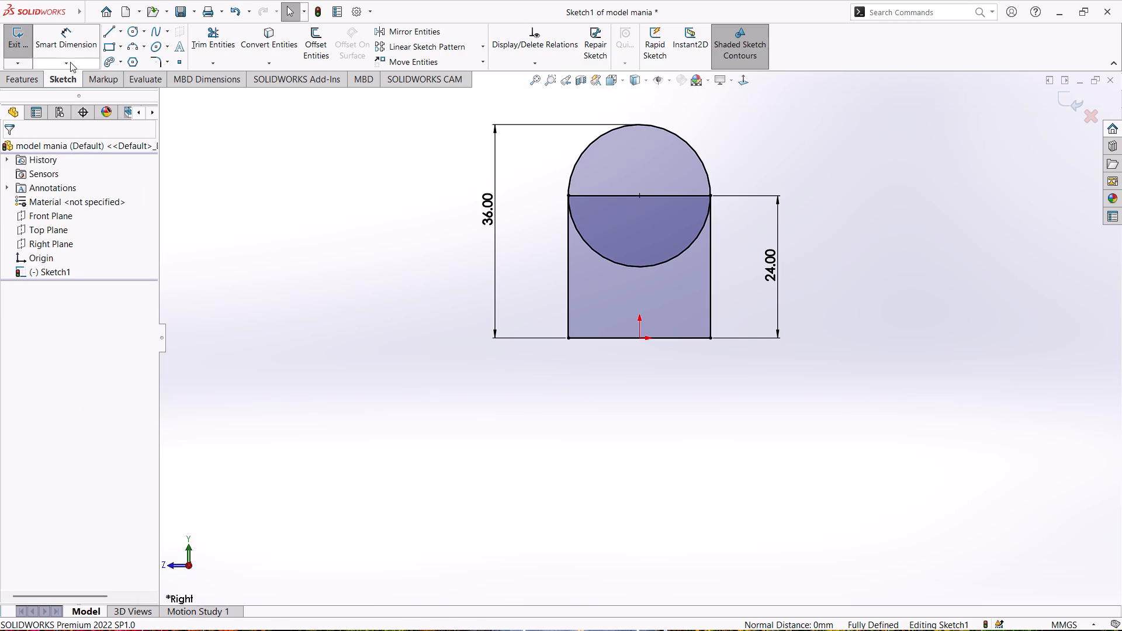
click(22, 47)
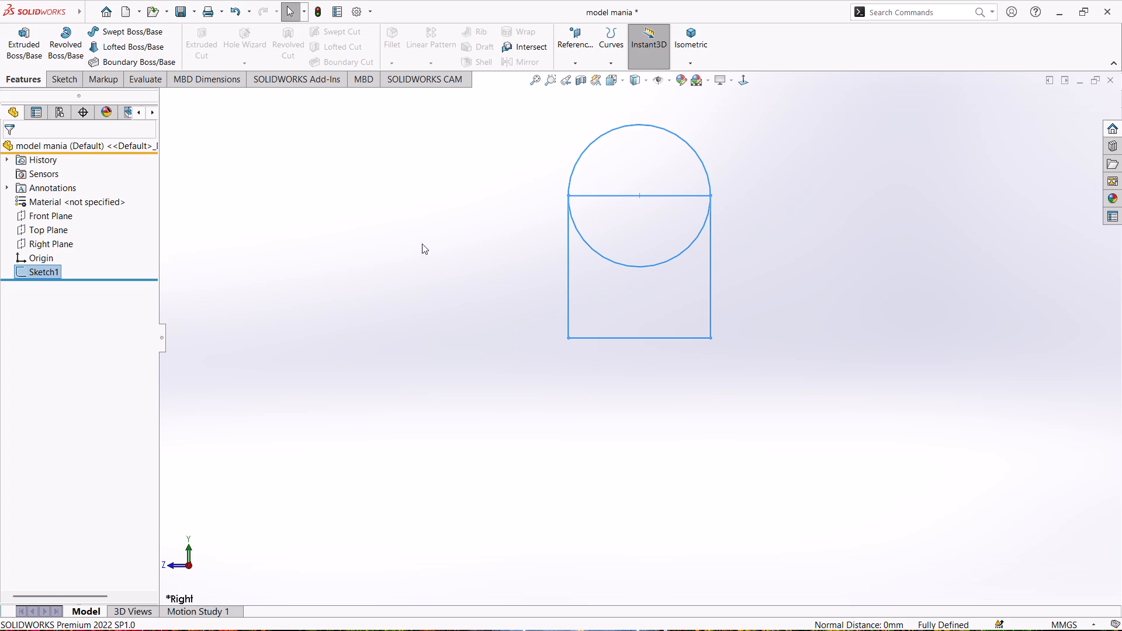
Extrude the full circle contour of the sketch as a Blind boss 40 mm deep.
click(33, 52)
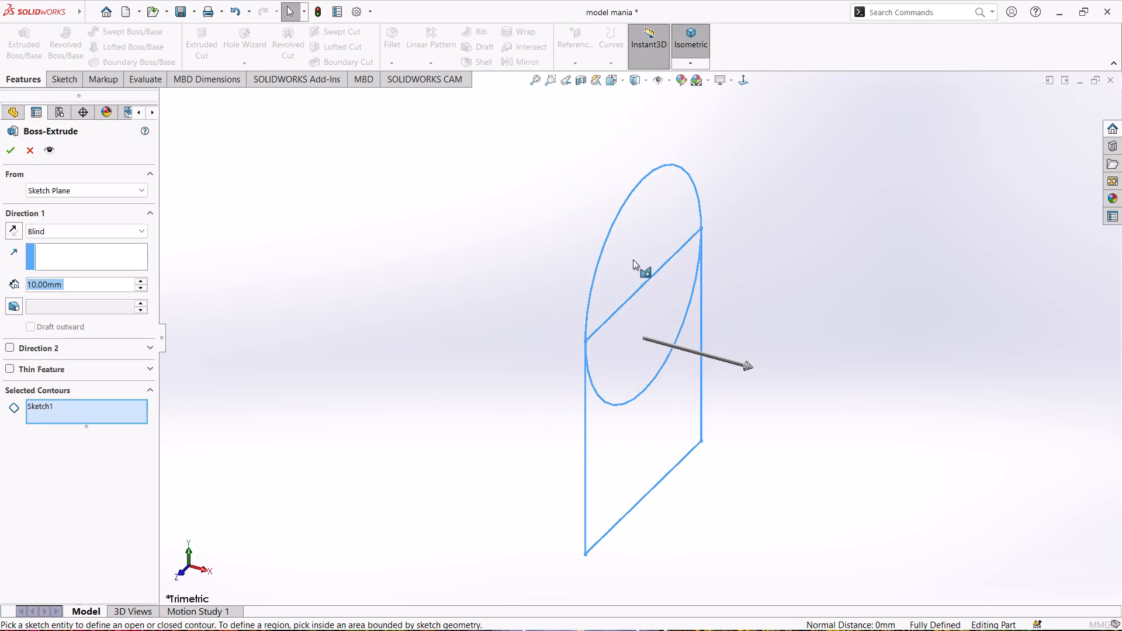
click(602, 251)
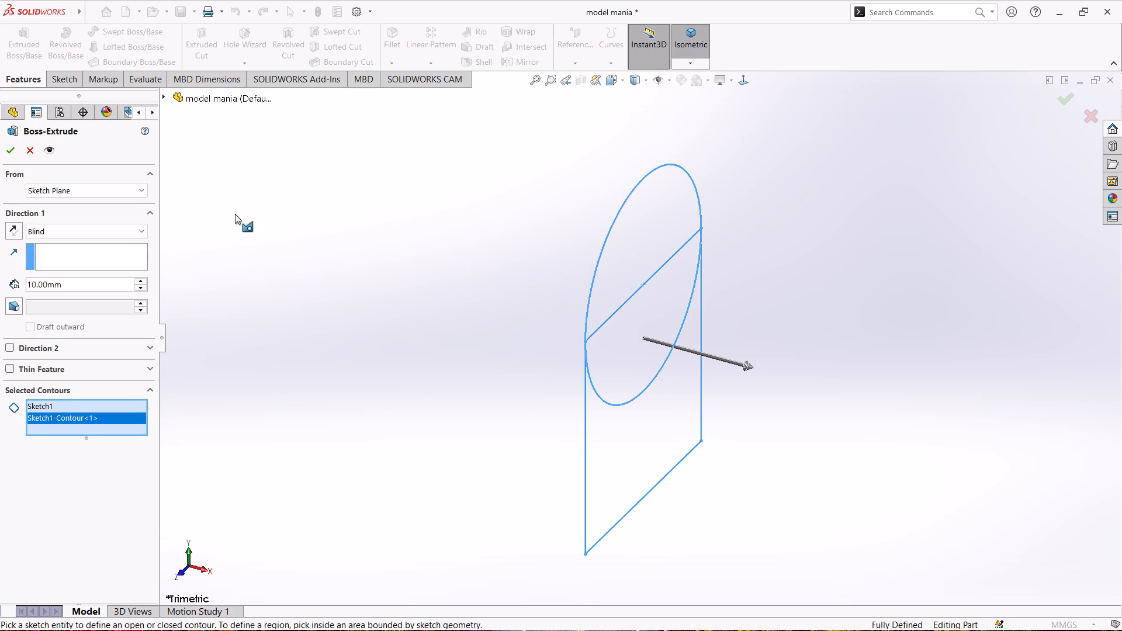
drag(85, 285, 0, 289)
key(4)
key(0)
key(Return)
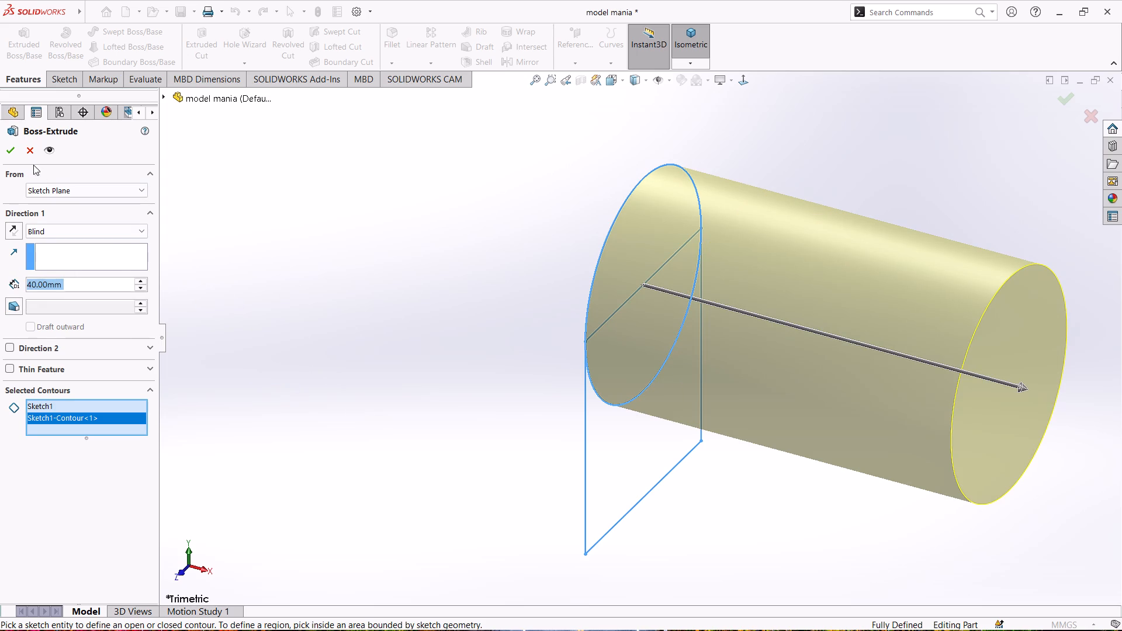
click(12, 152)
Apply the Plain White scene as the model's backdrop.
scroll(410, 337, down, 1)
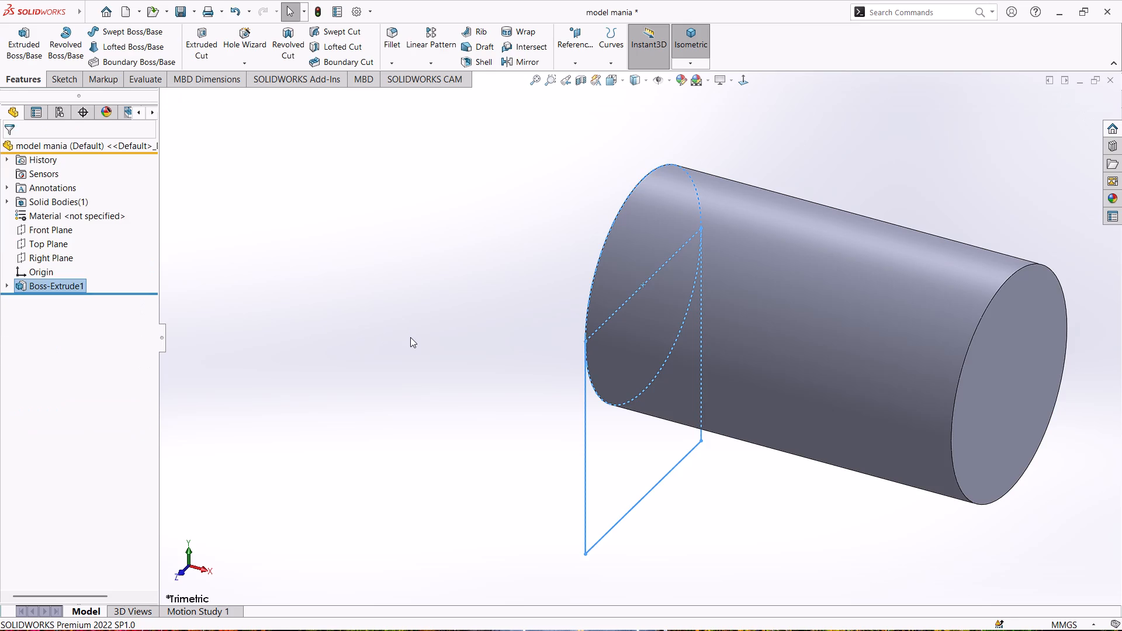
scroll(410, 337, up, 2)
scroll(770, 417, down, 2)
scroll(767, 418, up, 3)
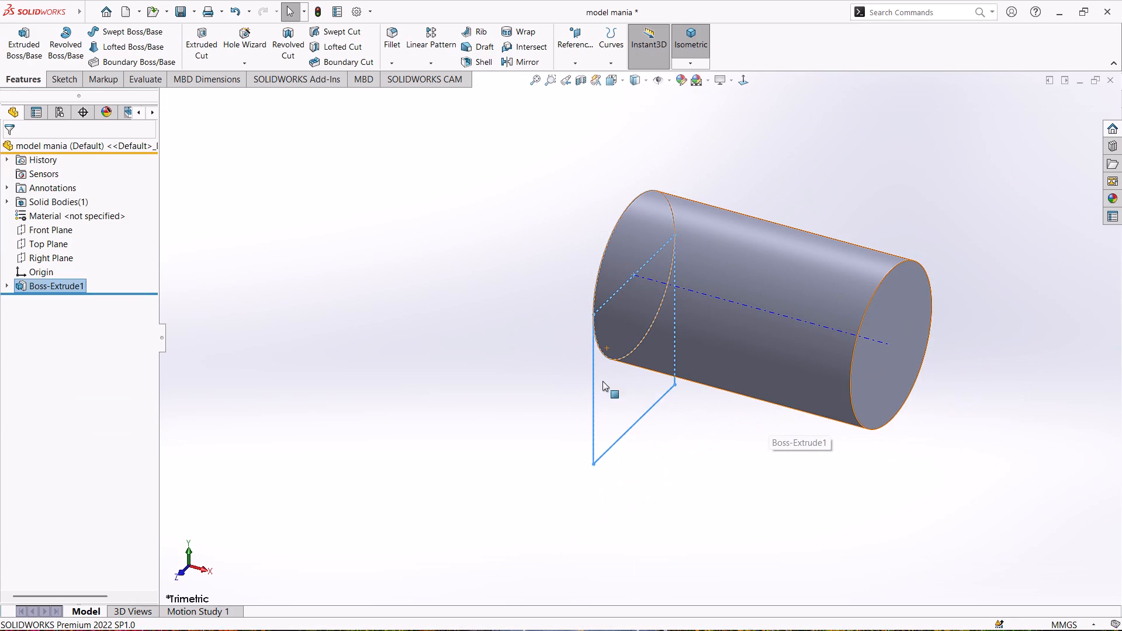
click(538, 371)
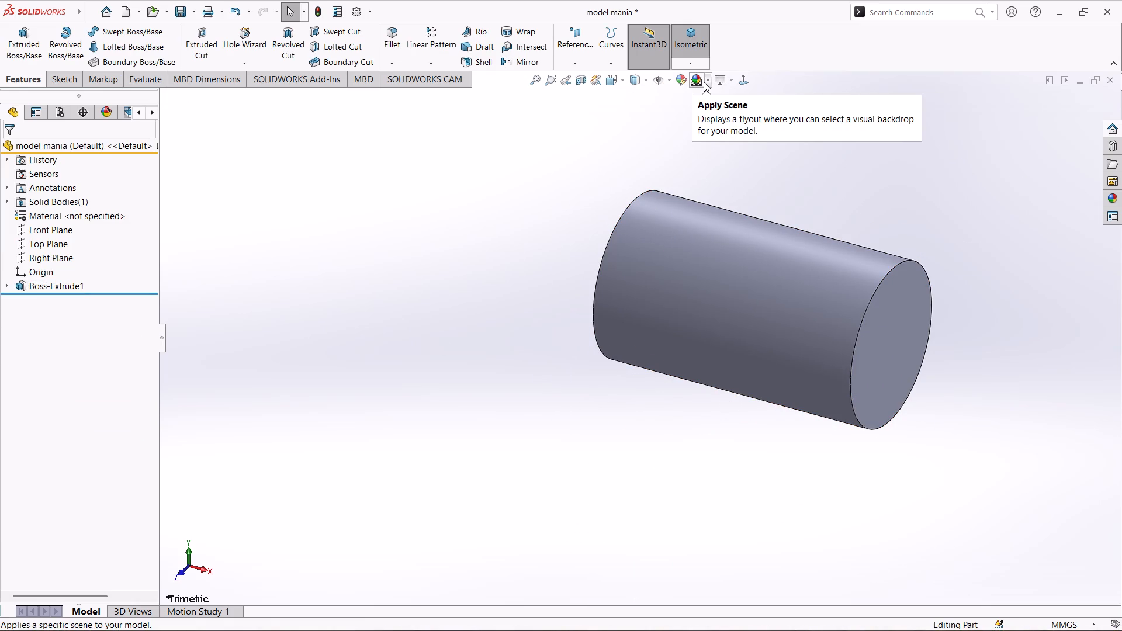
click(706, 81)
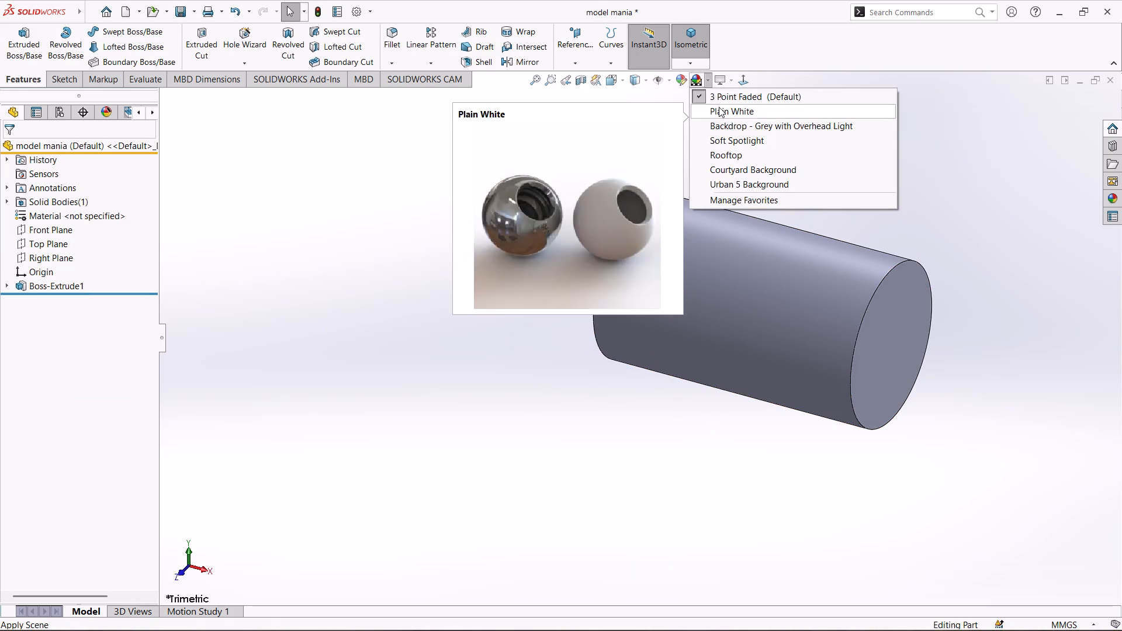
click(719, 108)
scroll(748, 256, down, 1)
scroll(924, 233, up, 1)
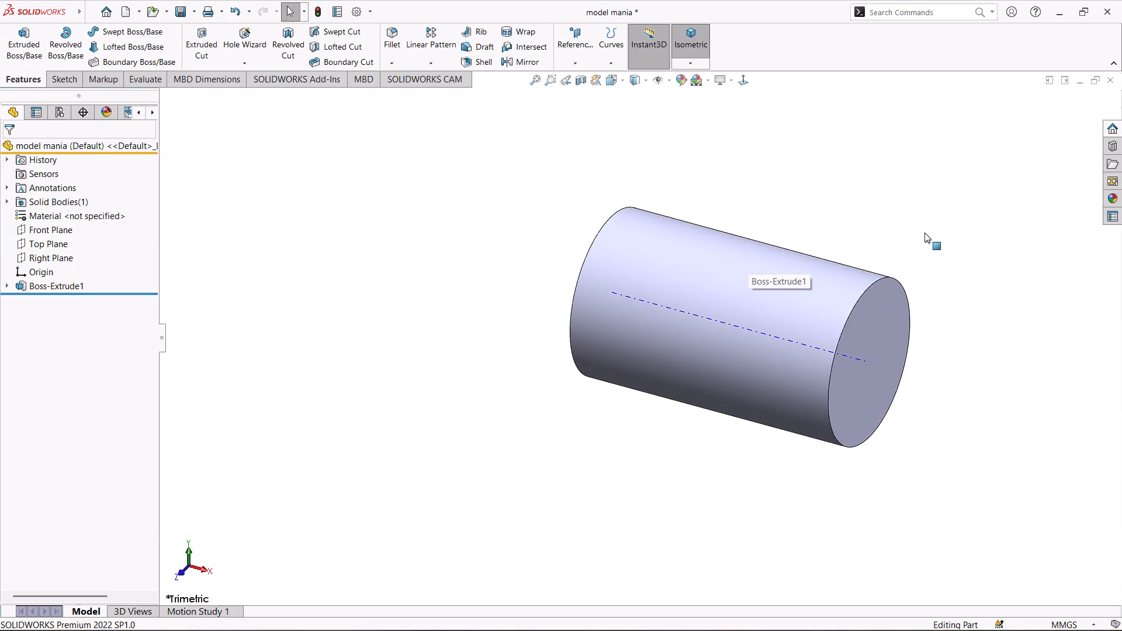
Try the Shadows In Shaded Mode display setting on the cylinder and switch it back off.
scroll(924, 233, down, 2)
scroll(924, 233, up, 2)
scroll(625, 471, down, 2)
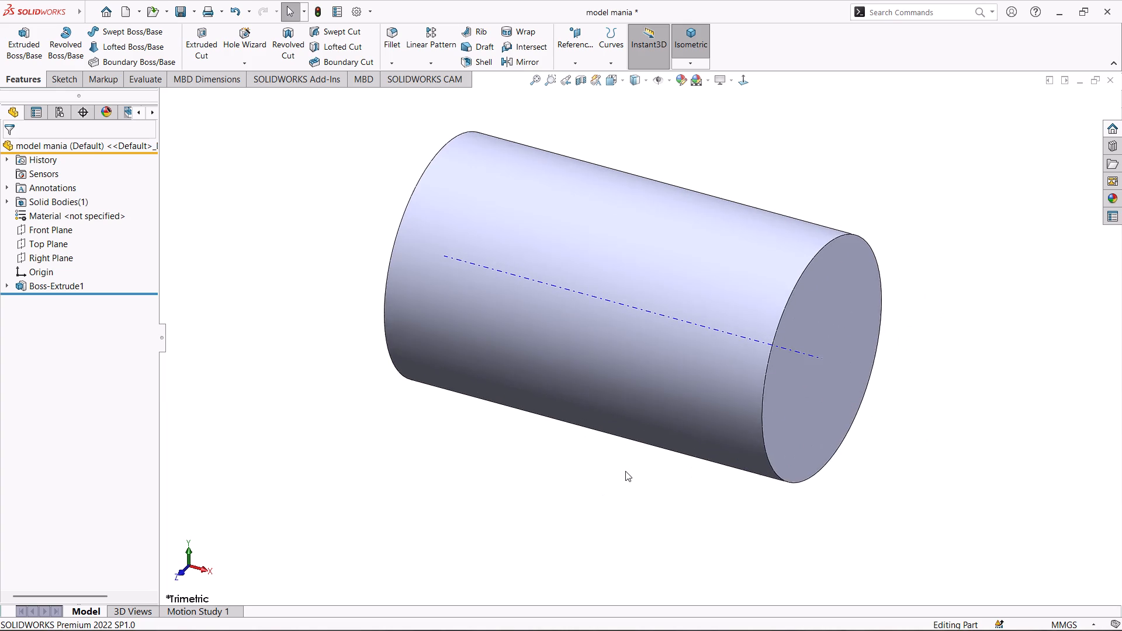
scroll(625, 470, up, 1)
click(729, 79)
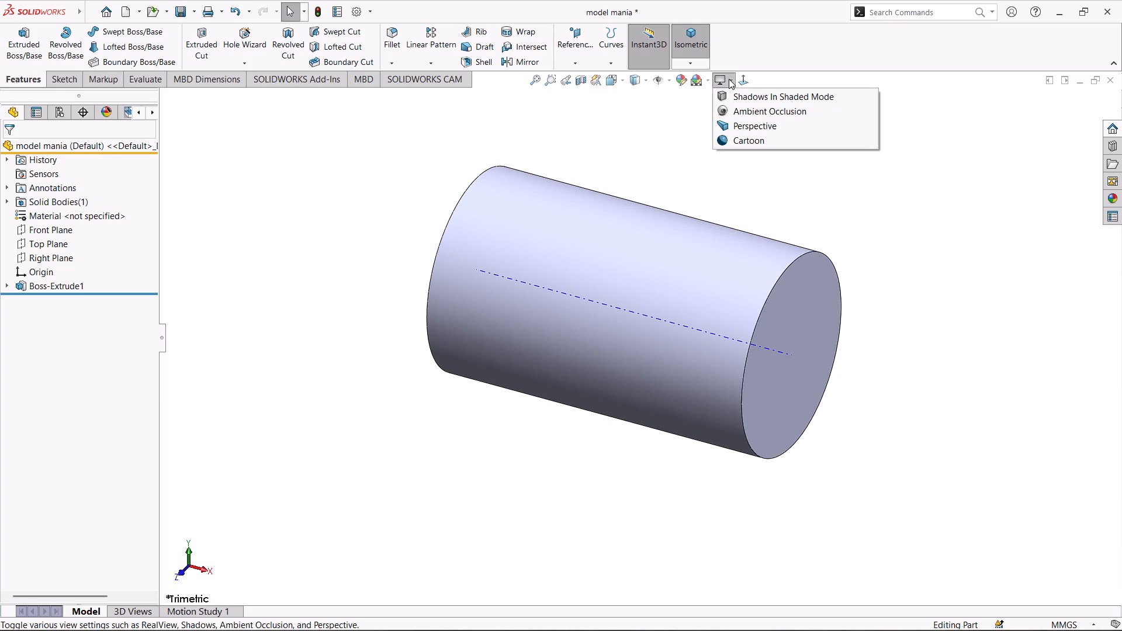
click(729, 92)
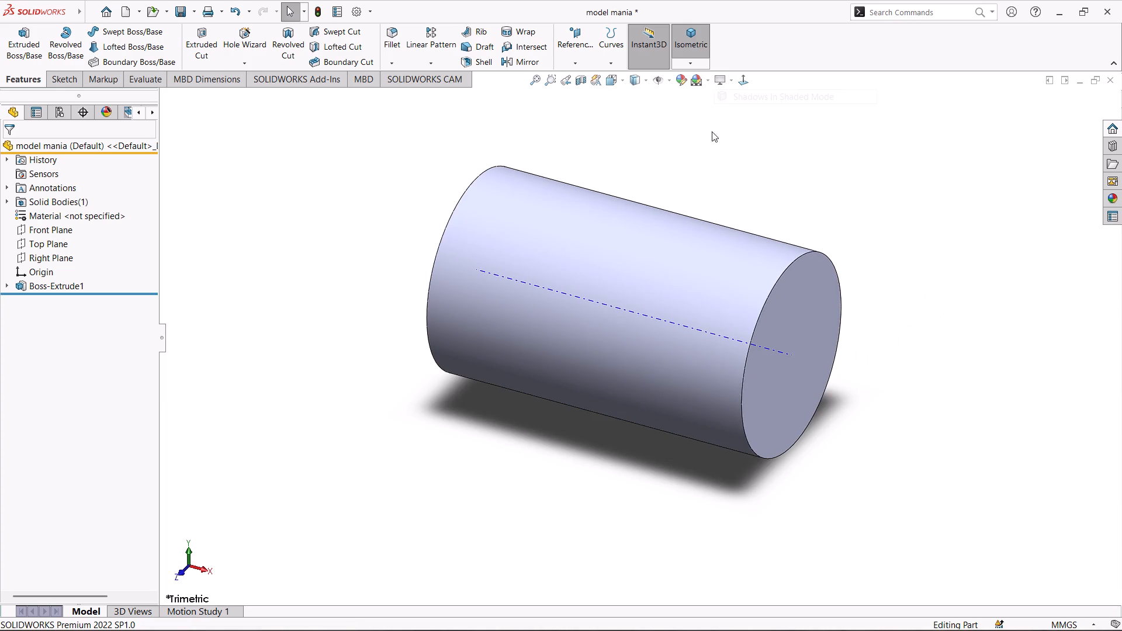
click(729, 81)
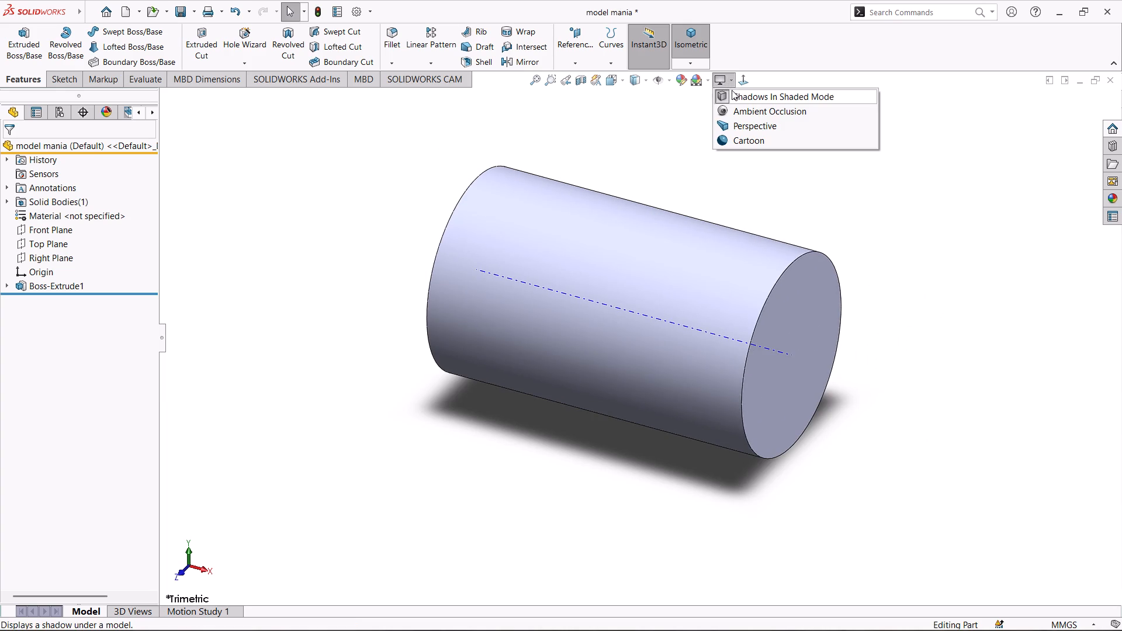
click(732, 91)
Turn on the Perspective view setting for the cylinder model.
click(731, 82)
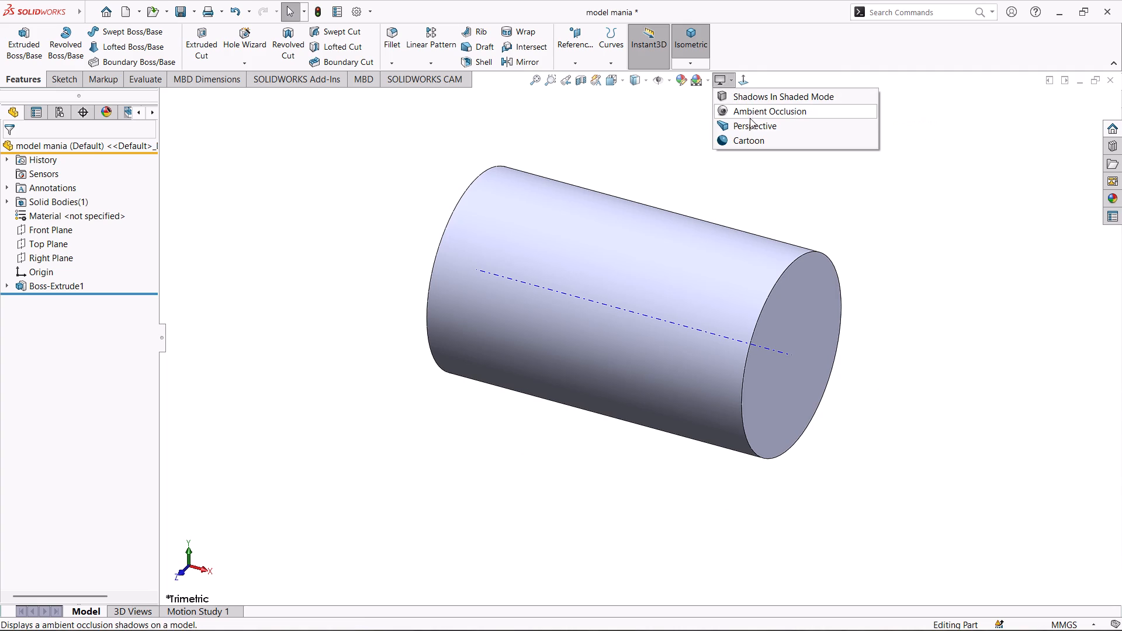
click(750, 122)
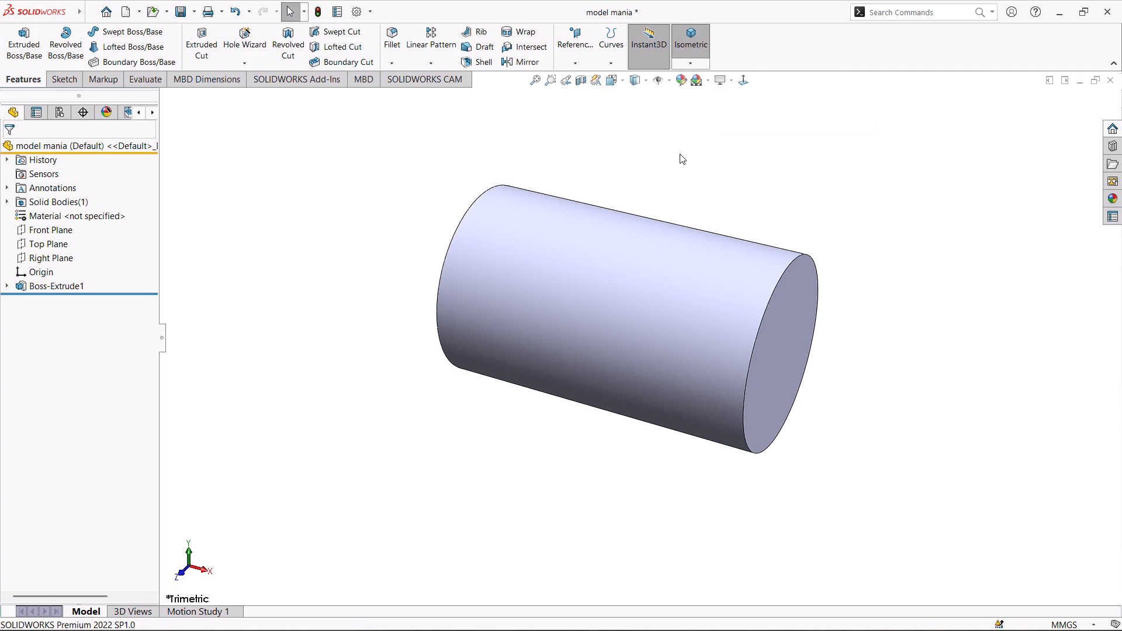
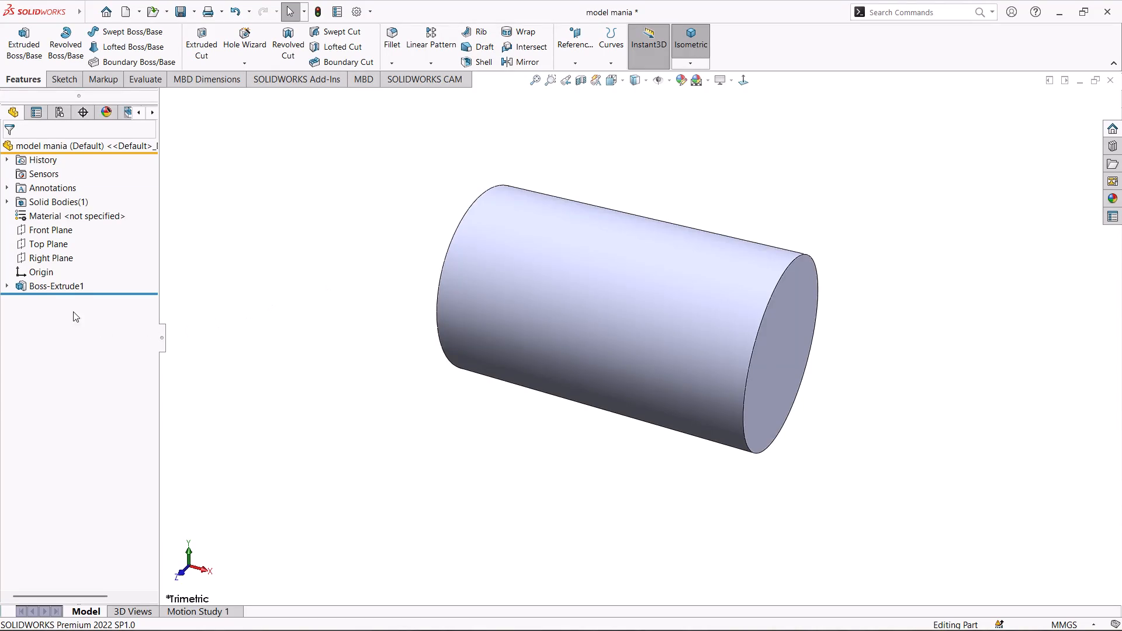
Show the circle-and-rectangle sketch, Sketch1, that belongs to the cylinder's extrude feature.
click(8, 285)
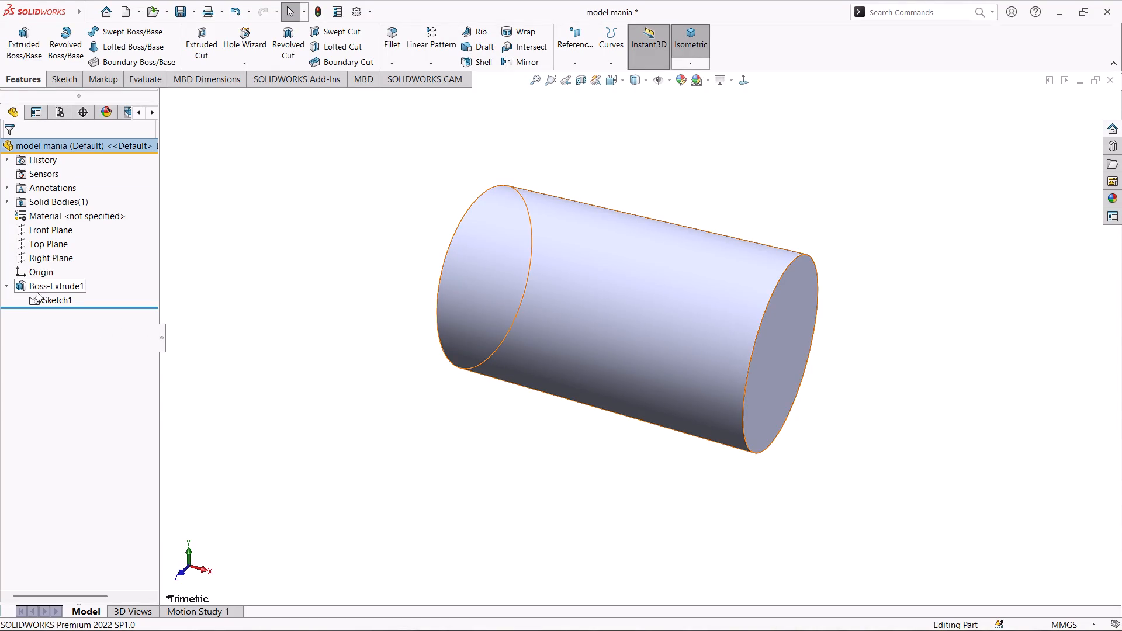
right_click(45, 297)
click(56, 279)
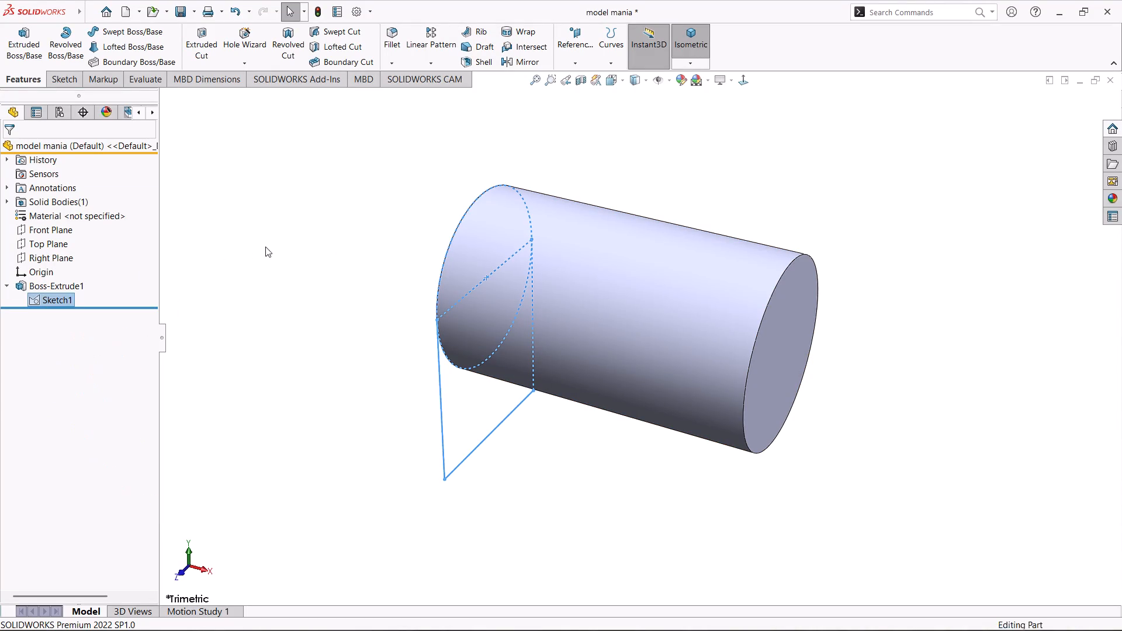
Extrude the rectangular contour of Sketch1 as a Blind boss 28 mm deep with Merge result turned off.
click(28, 48)
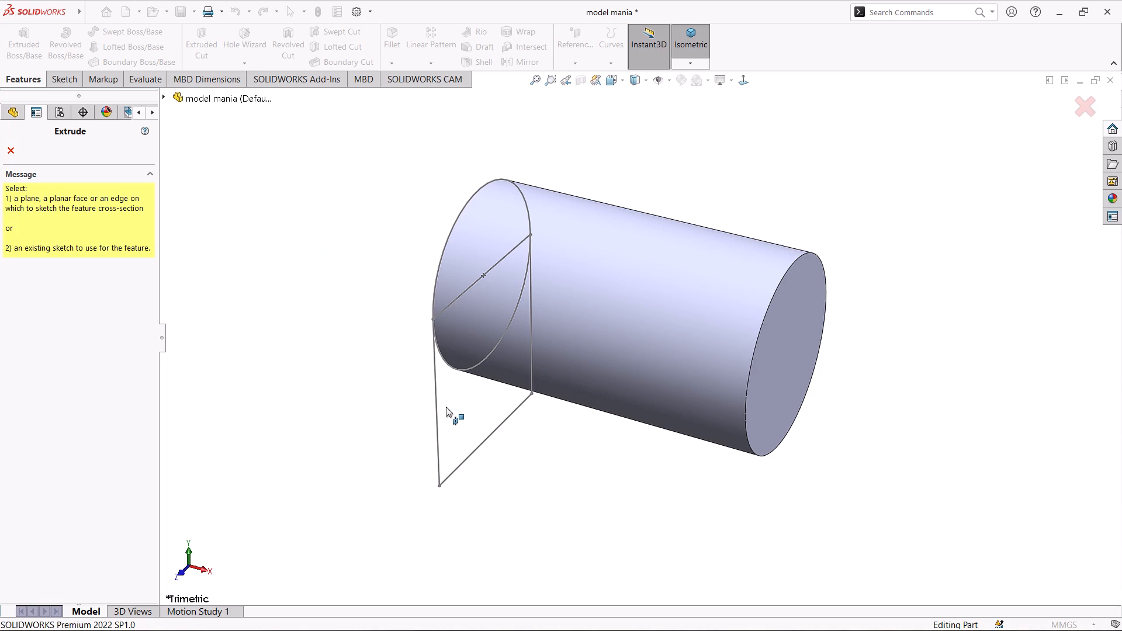
click(436, 412)
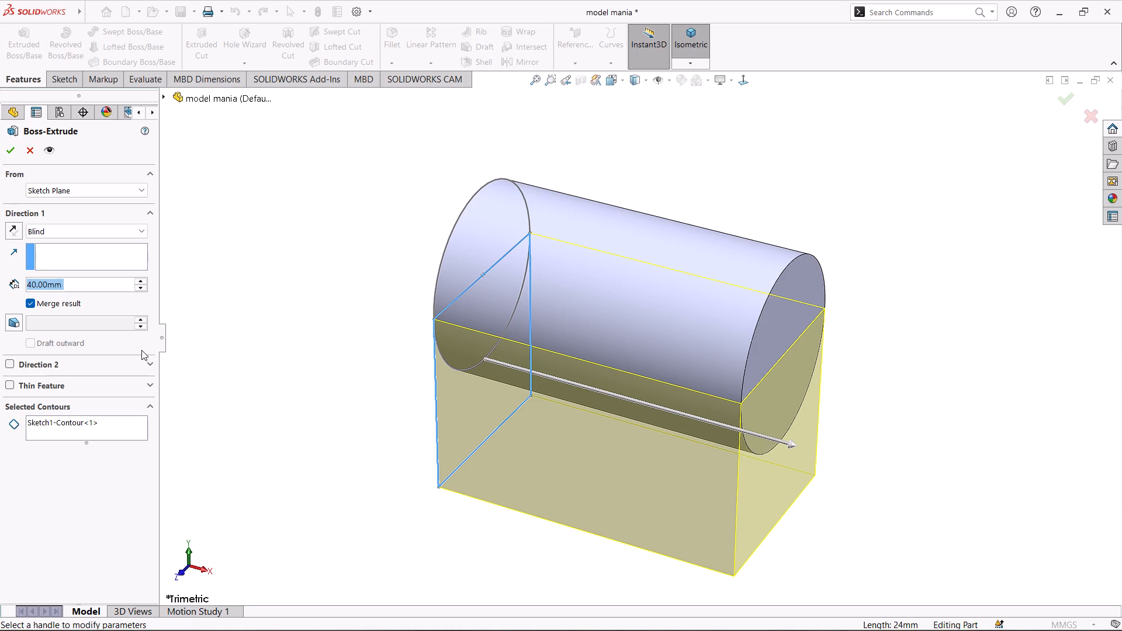
key(2)
key(8)
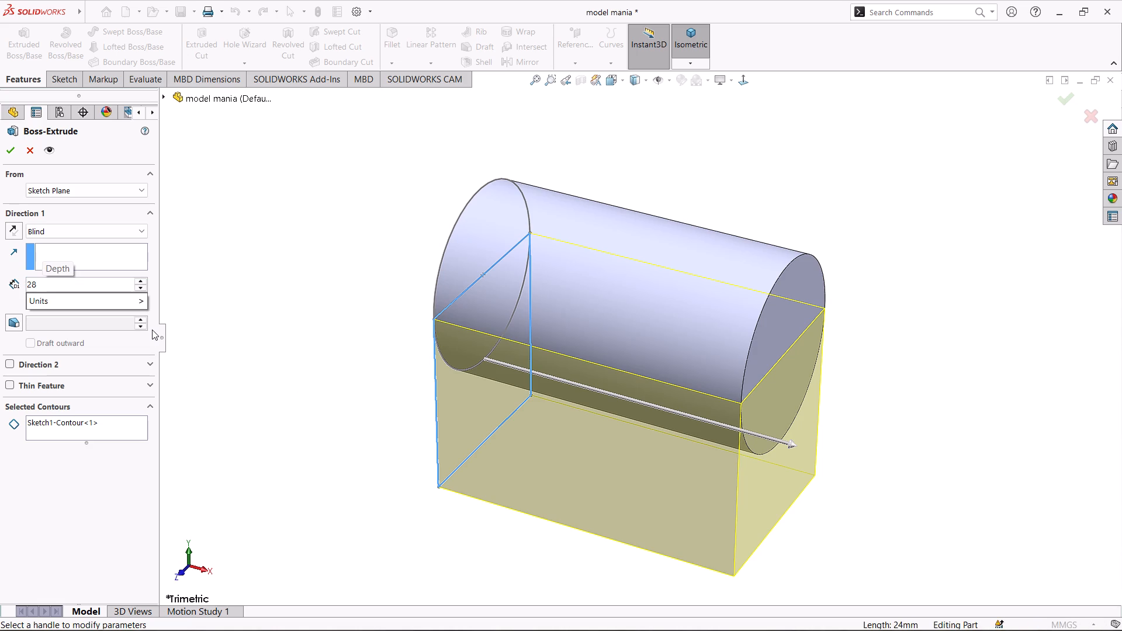
key(Return)
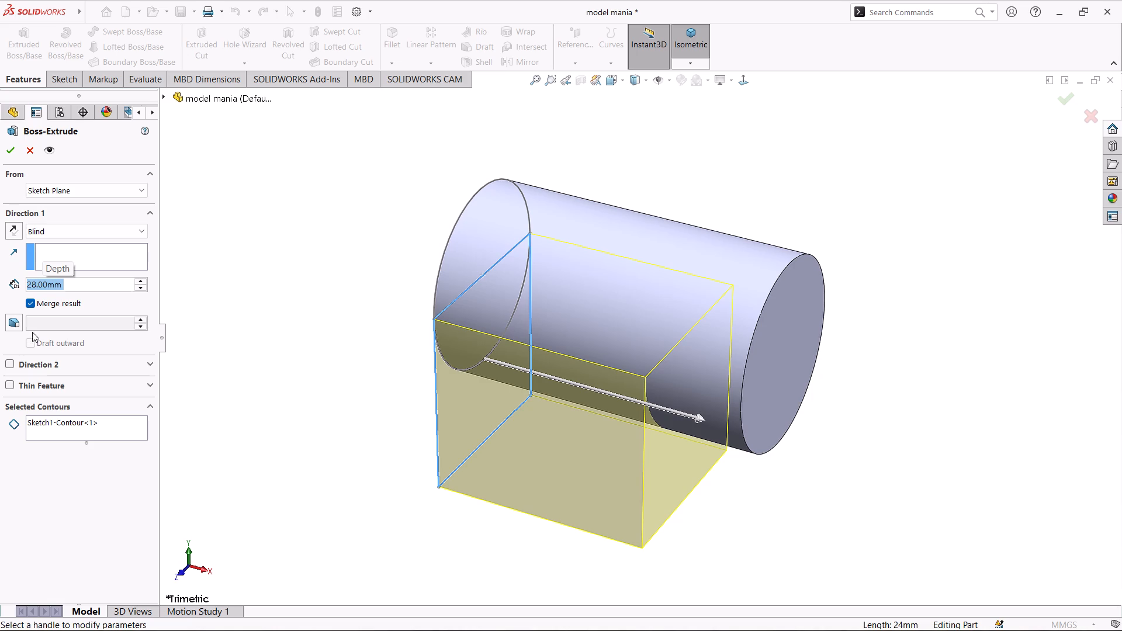
click(29, 303)
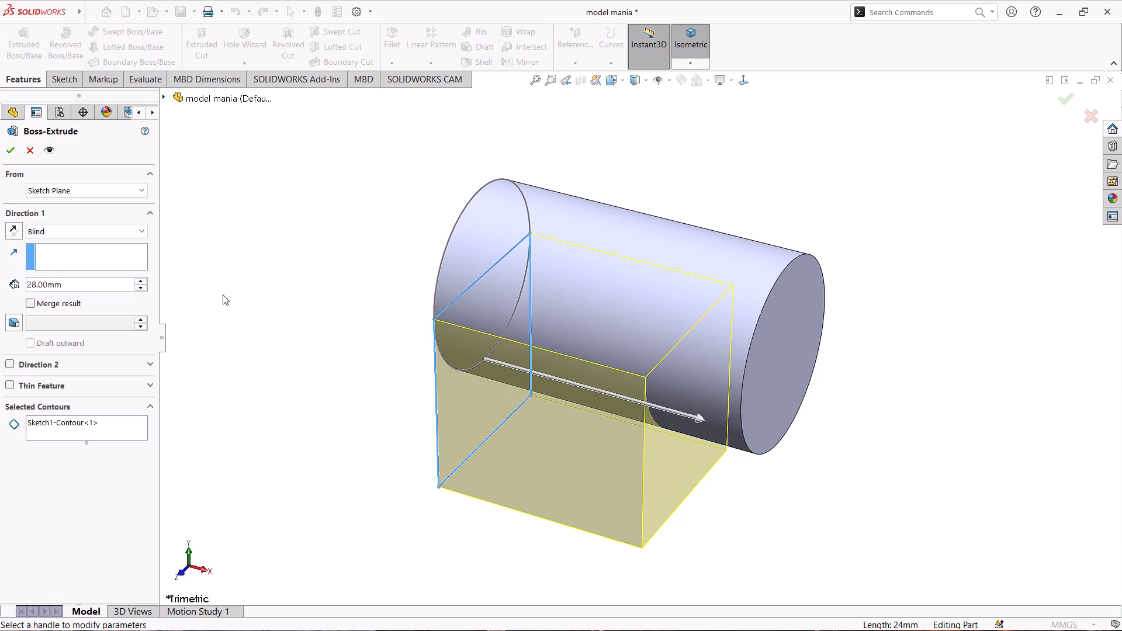
click(10, 153)
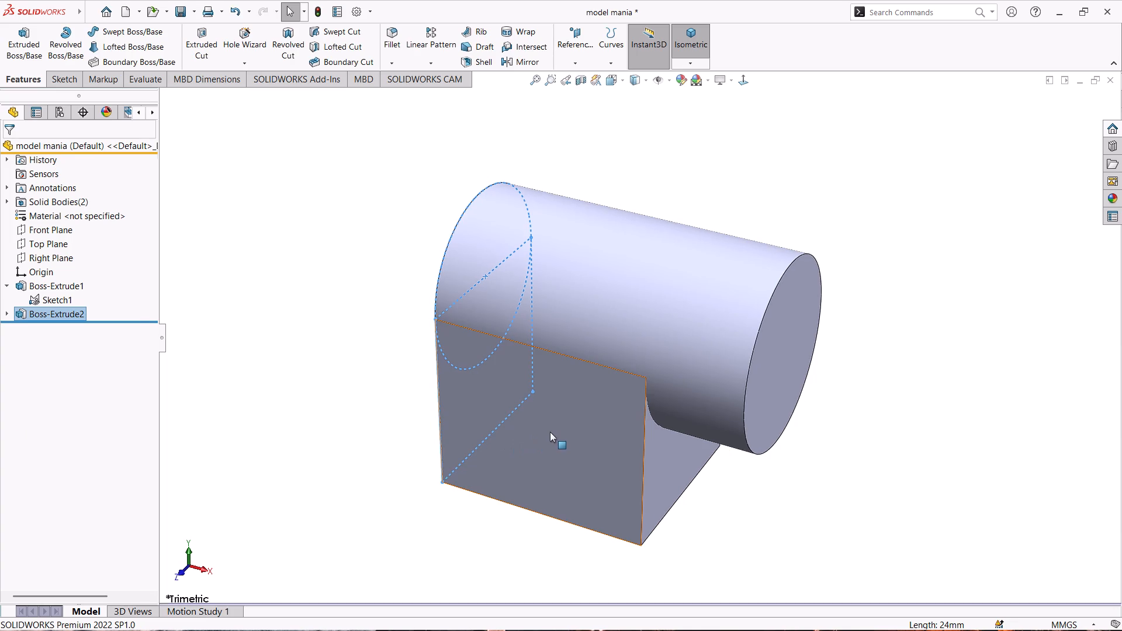
click(550, 432)
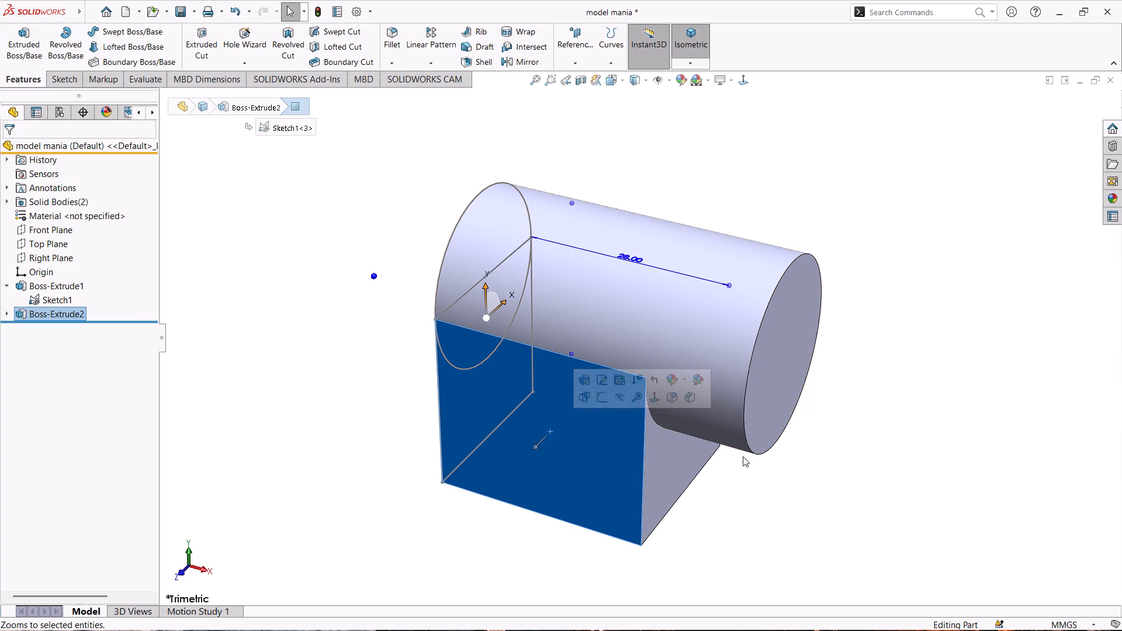
click(682, 487)
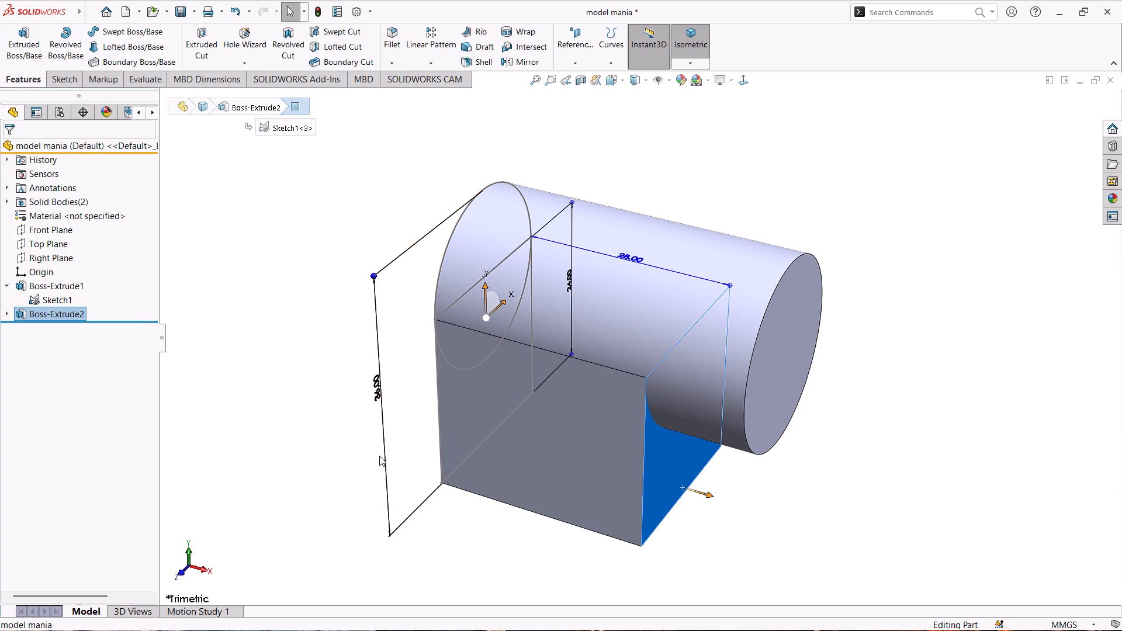
key(Escape)
Edit the rectangular block's extrude feature to turn Merge result on.
right_click(36, 311)
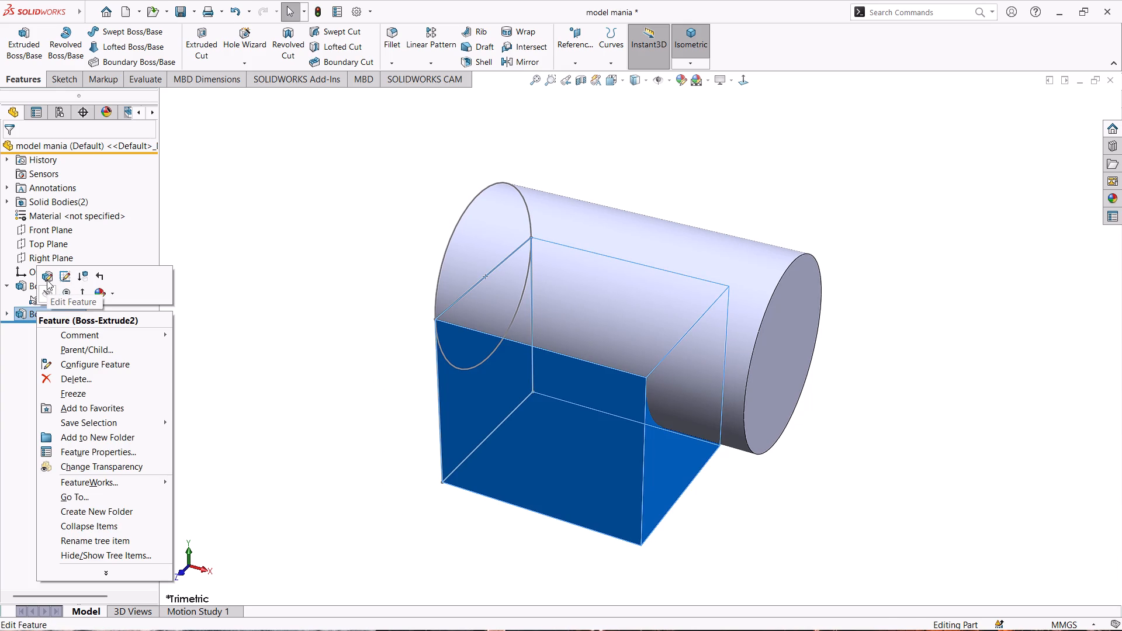
click(47, 280)
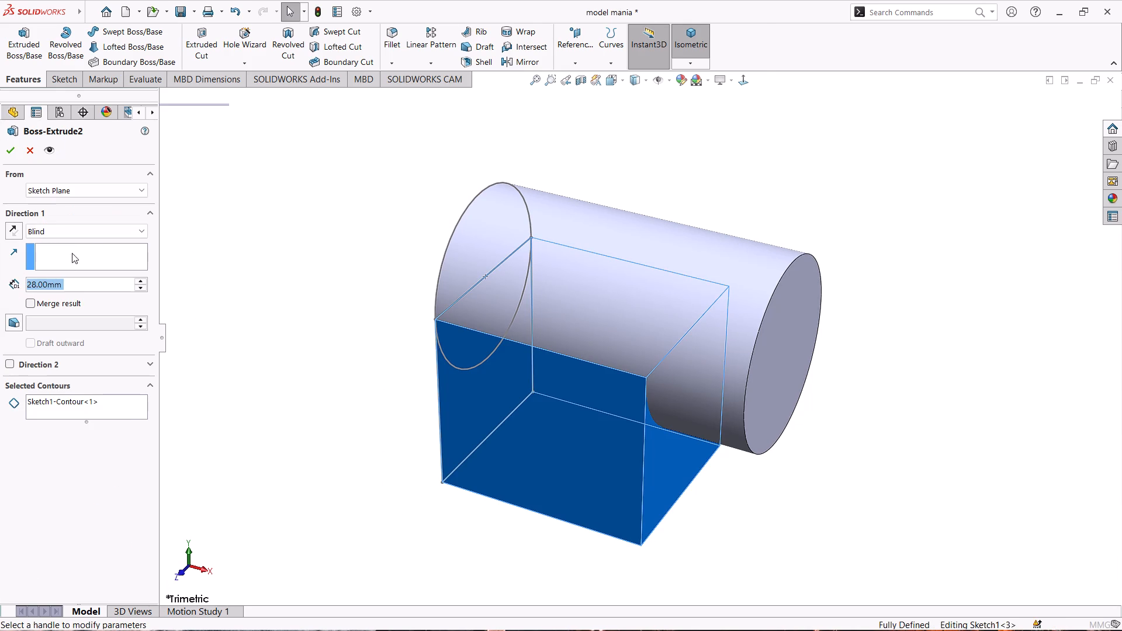
click(31, 300)
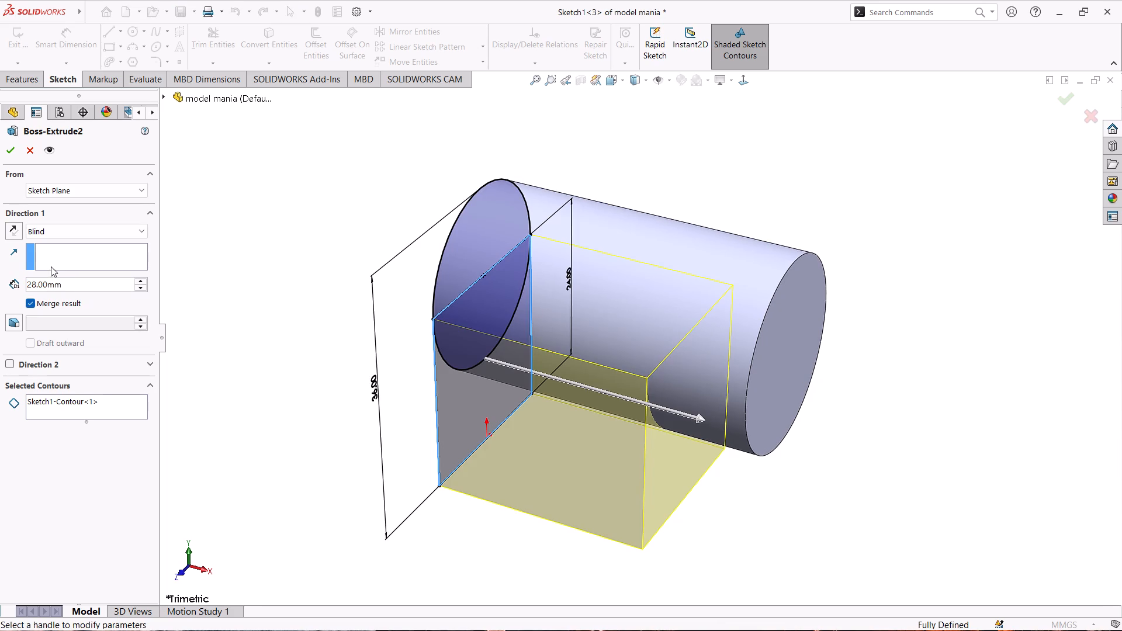
click(8, 150)
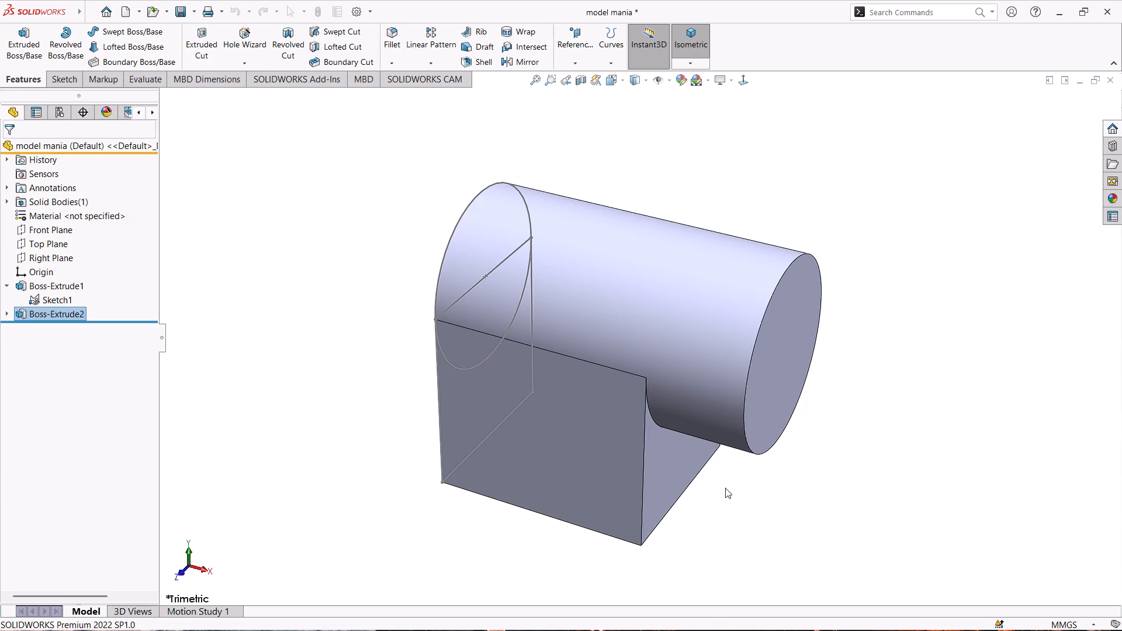
Examine the block's side and end faces and how the block joins the cylinder from several angles.
scroll(722, 488, down, 1)
click(588, 471)
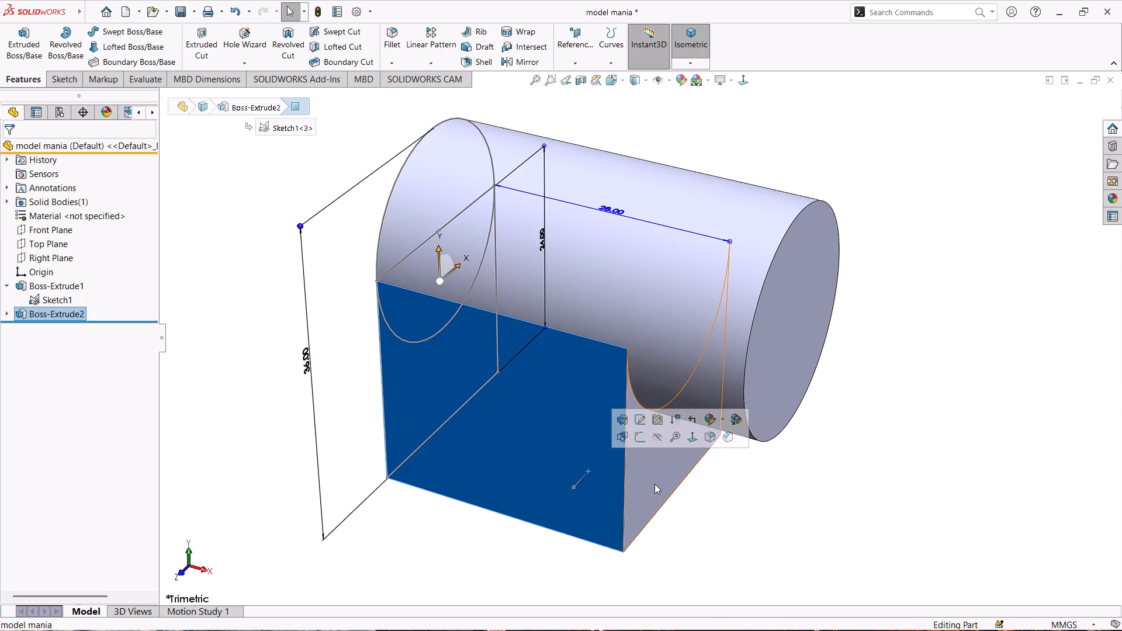
click(659, 484)
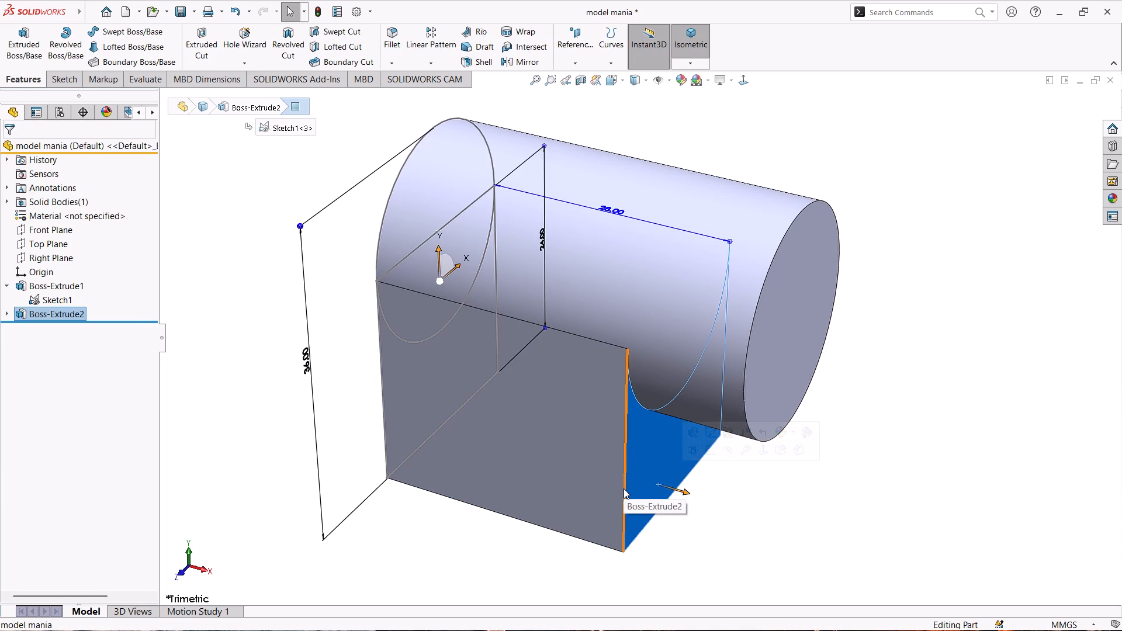
scroll(624, 488, down, 1)
scroll(624, 488, up, 2)
click(747, 502)
middle_drag(750, 500, 719, 470)
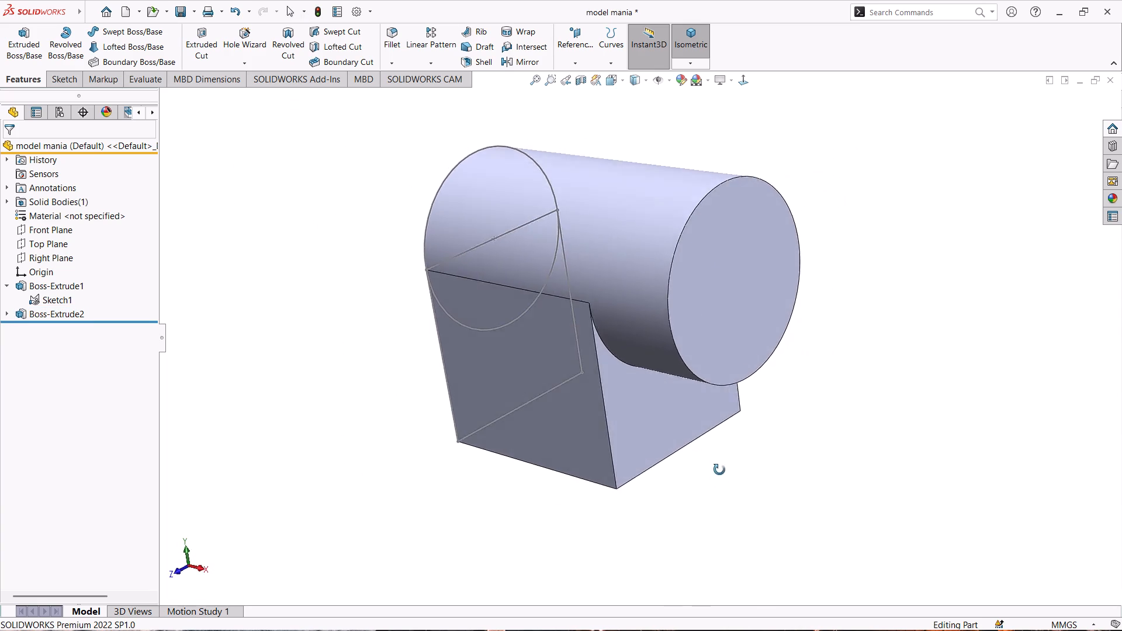
middle_drag(719, 470, 777, 477)
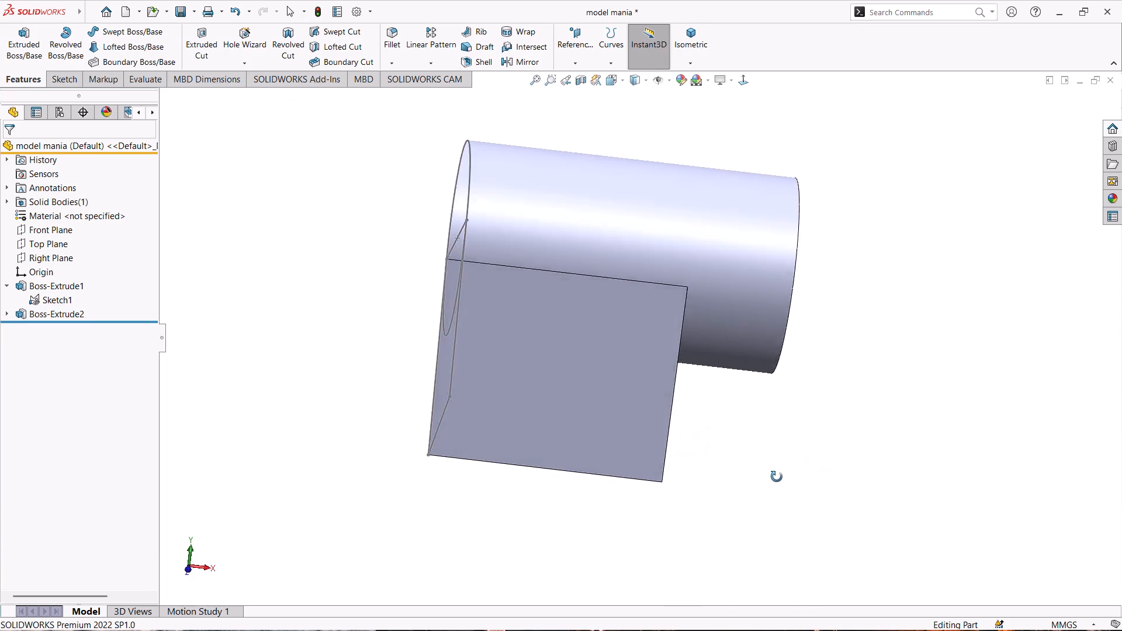
middle_drag(777, 477, 774, 478)
Hide Sketch1 in the model.
click(49, 303)
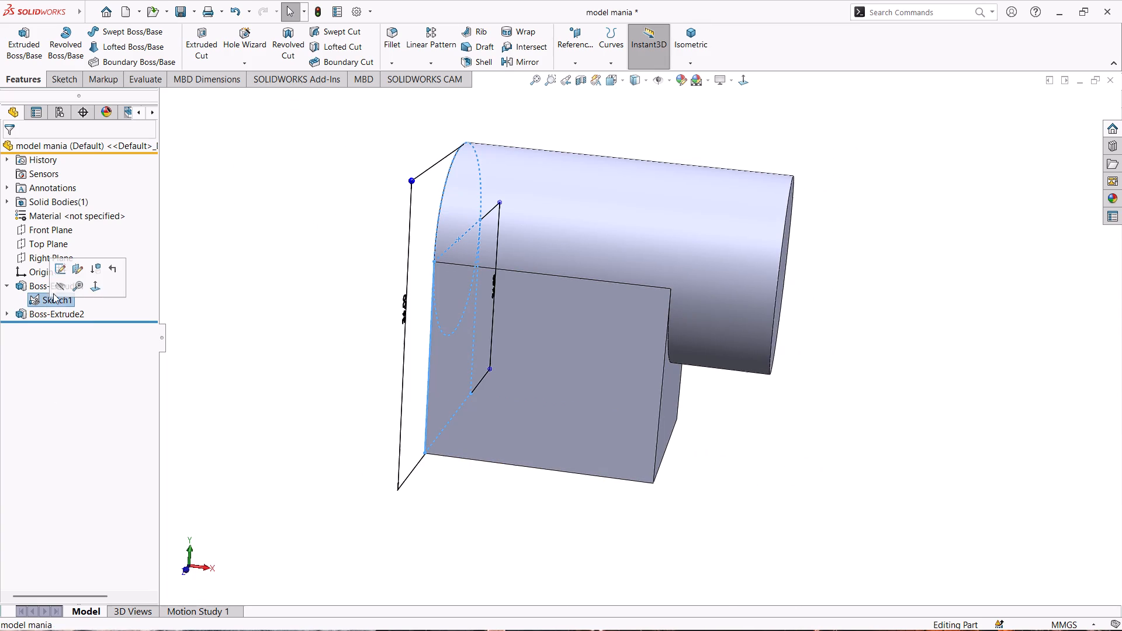
click(60, 283)
Fillet the curved edge where the cylinder's underside meets the block's end face with a symmetric 12 mm radius.
scroll(265, 476, up, 1)
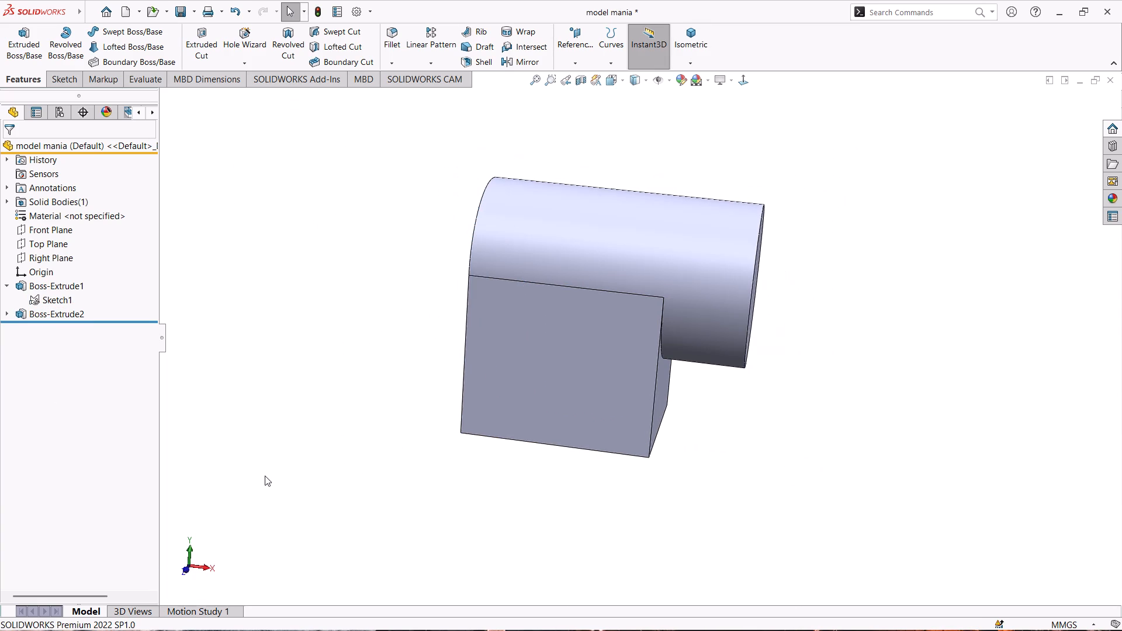
scroll(367, 461, down, 1)
scroll(367, 461, up, 2)
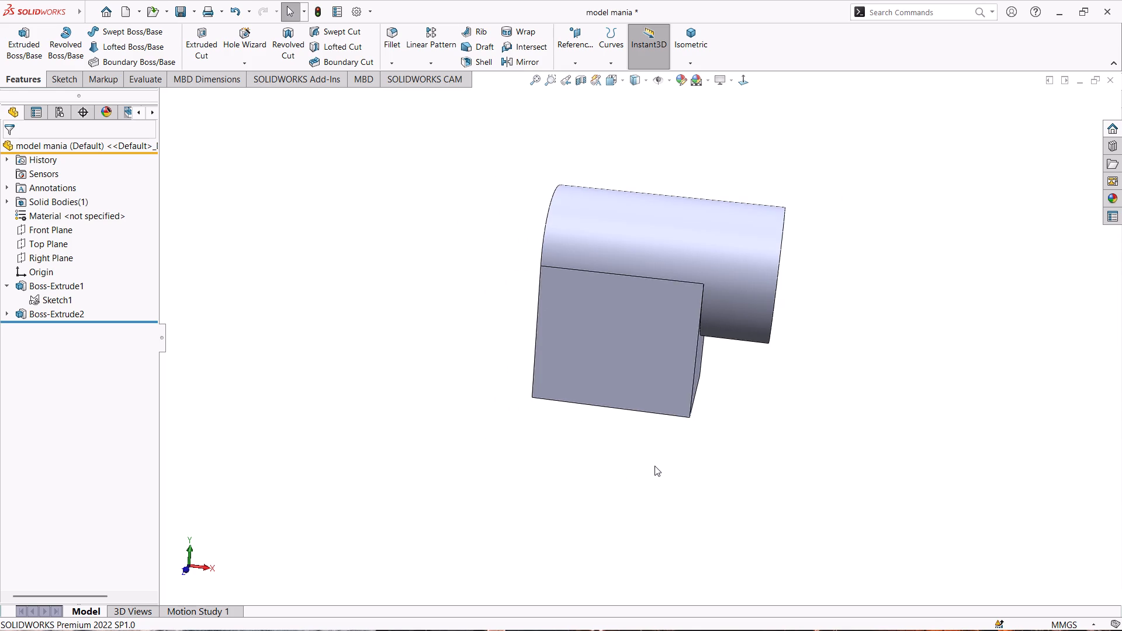
middle_drag(654, 466, 564, 481)
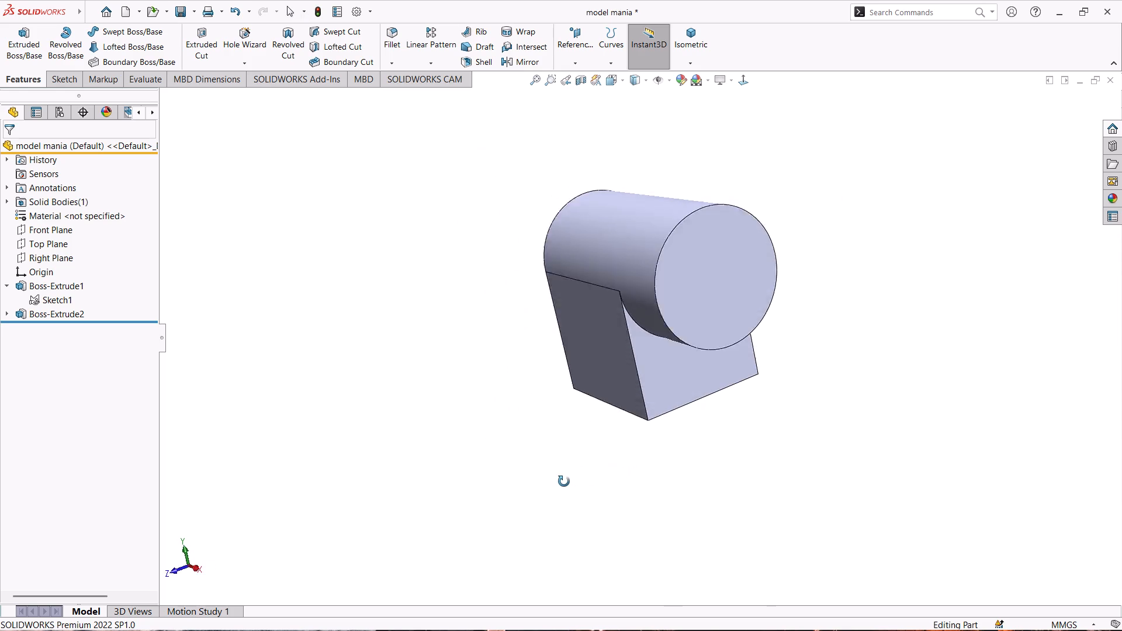
middle_drag(564, 481, 608, 424)
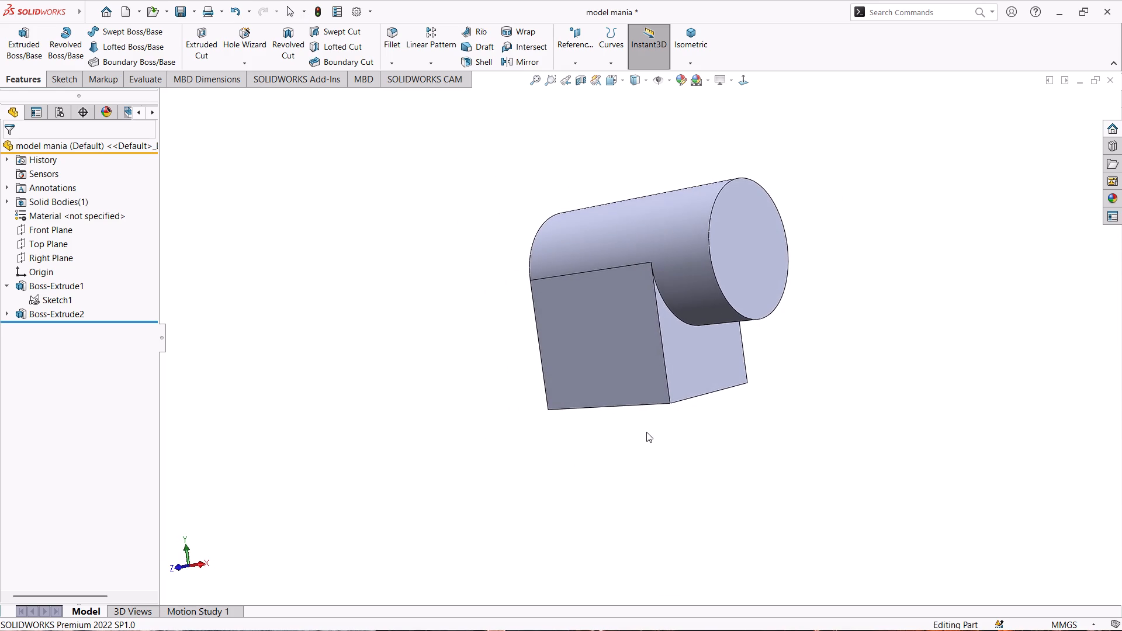
click(395, 37)
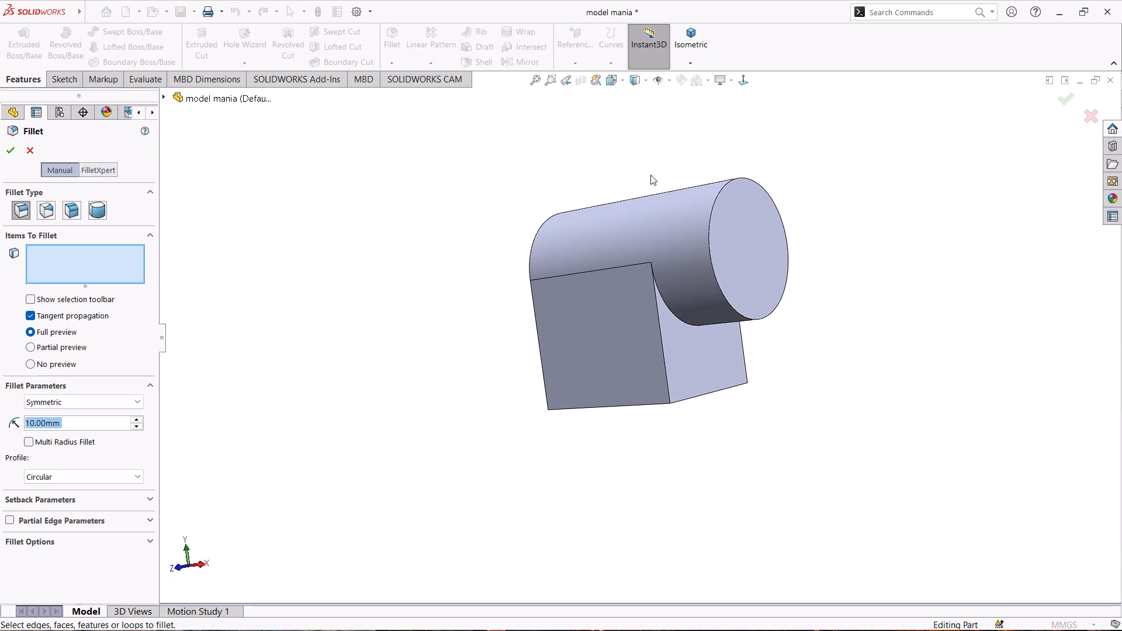
click(702, 323)
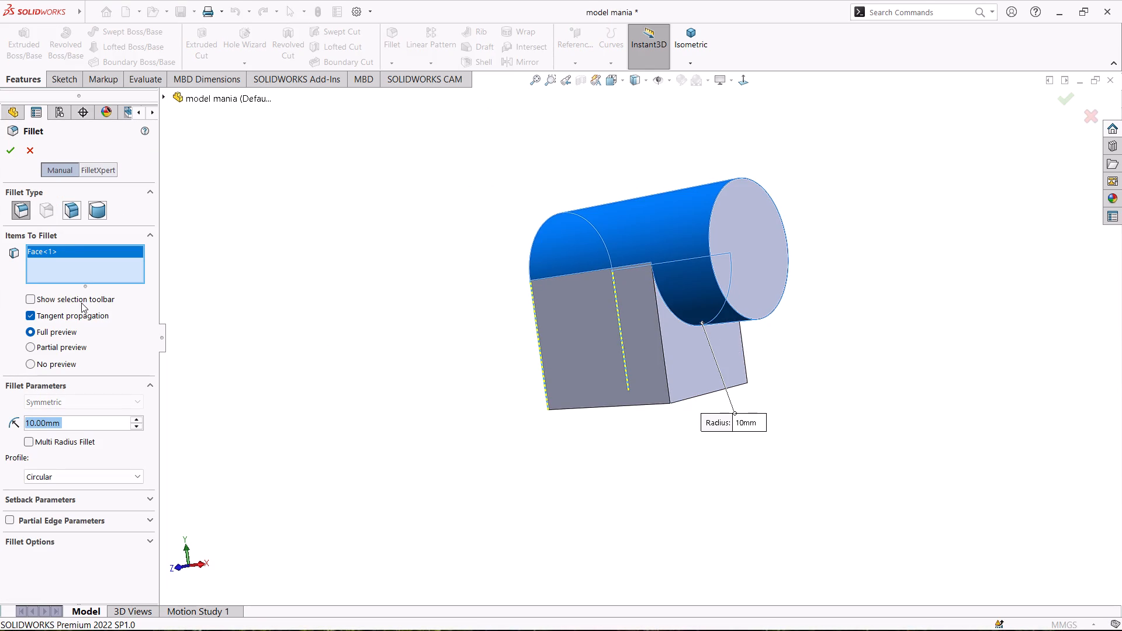
click(64, 248)
right_click(64, 248)
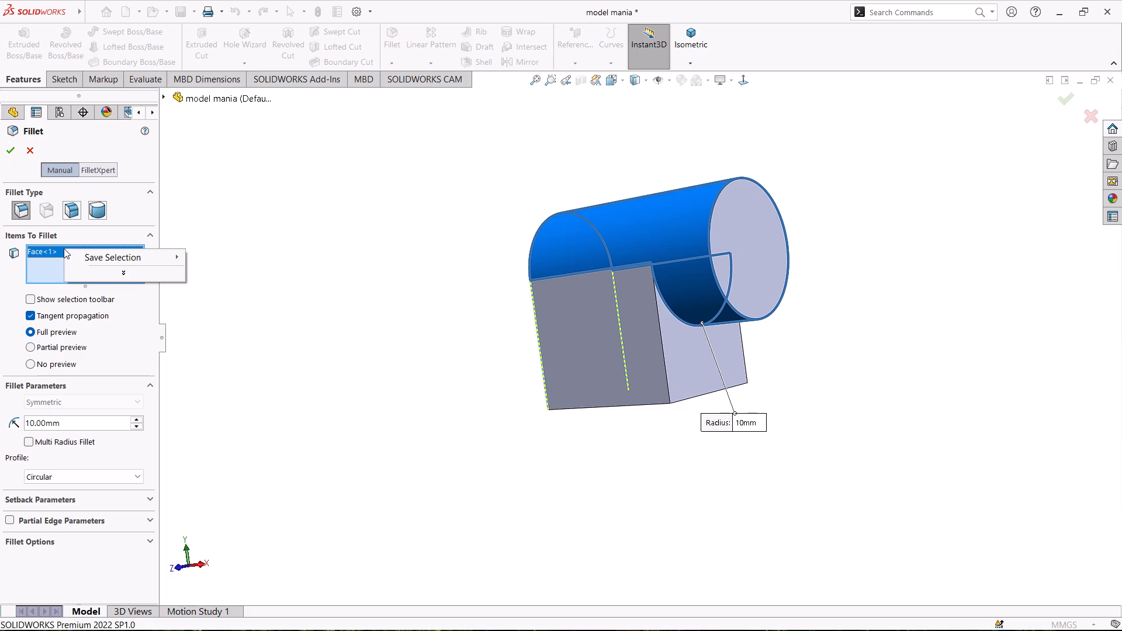
click(95, 271)
click(108, 267)
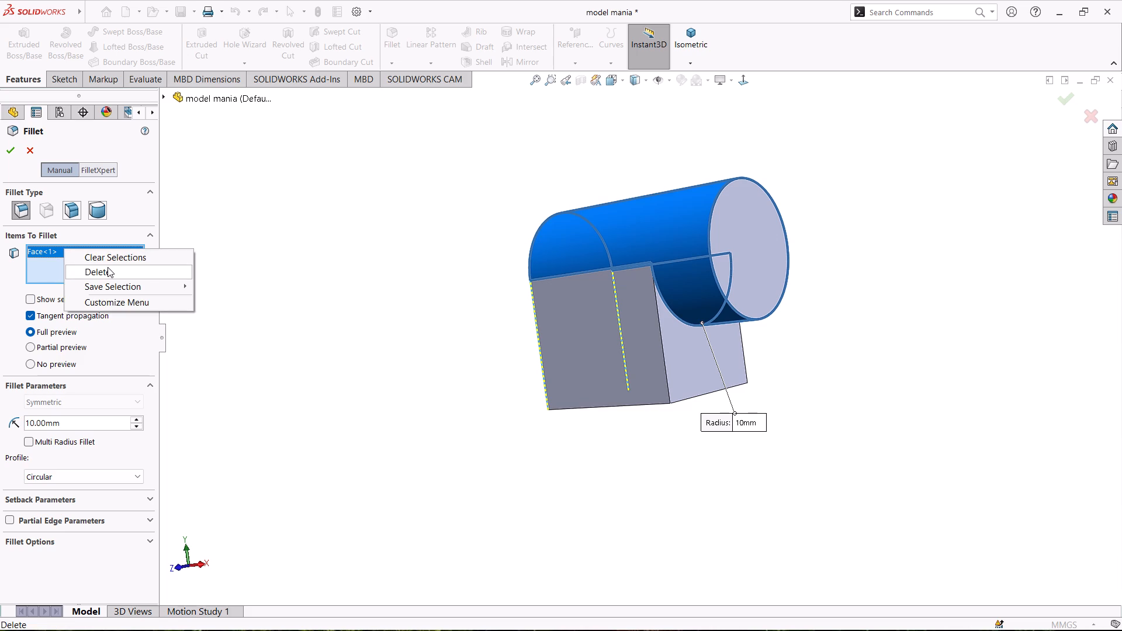
click(695, 326)
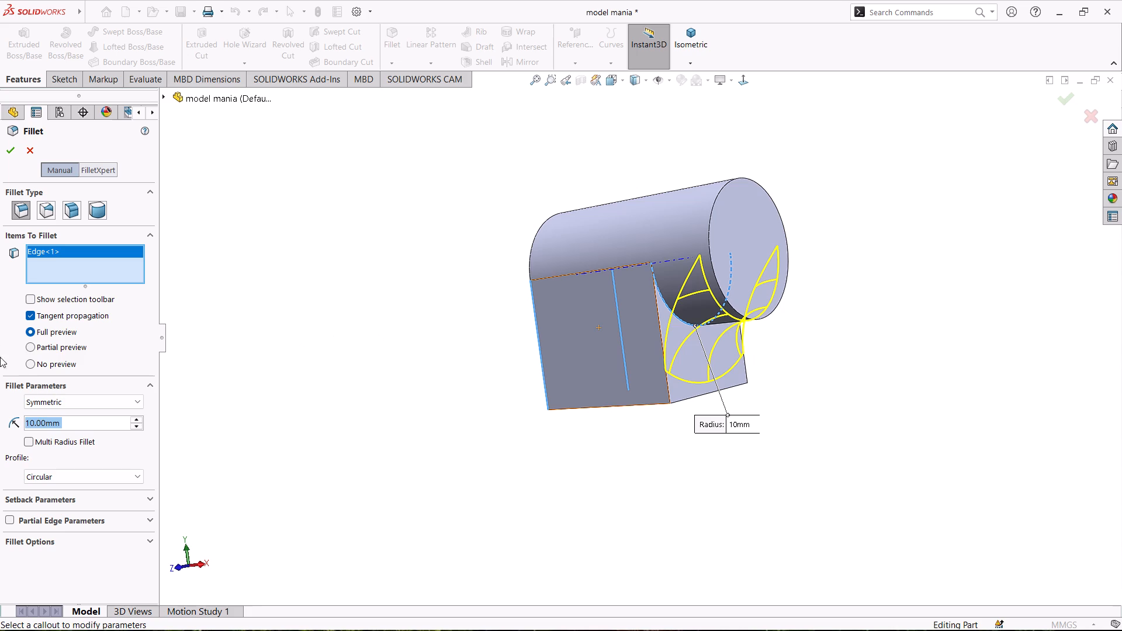
key(1)
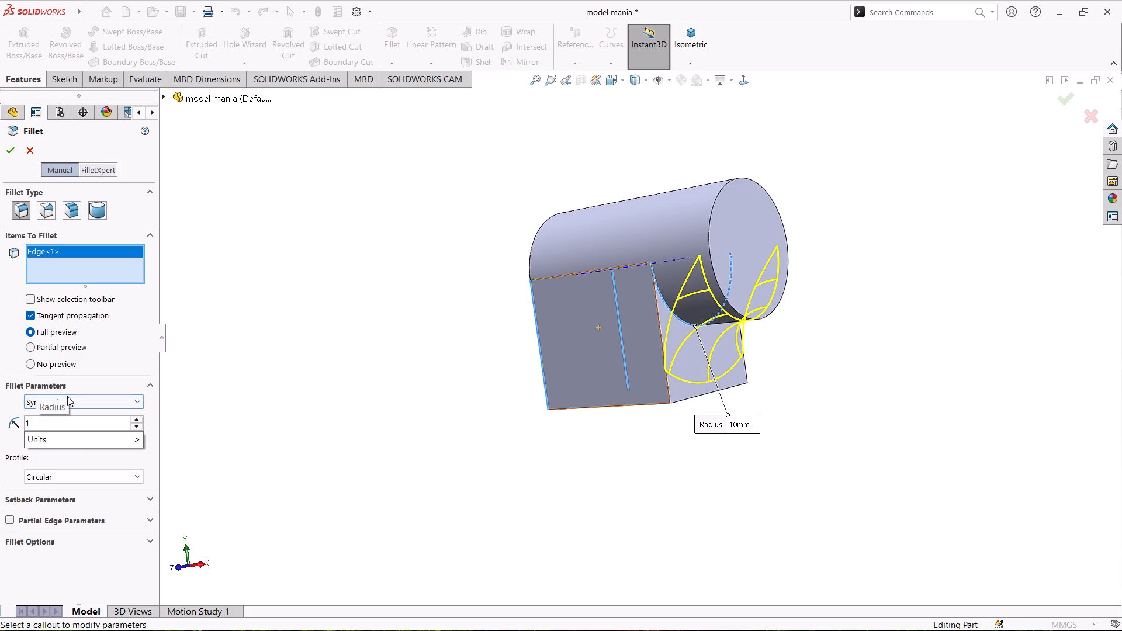
key(2)
key(Return)
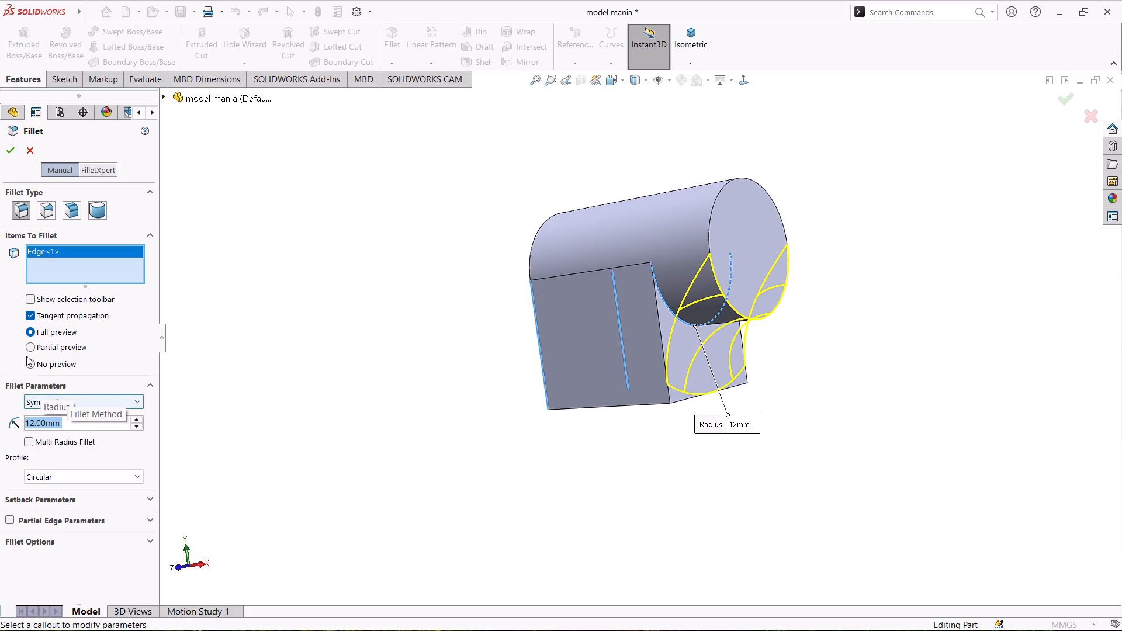
click(7, 152)
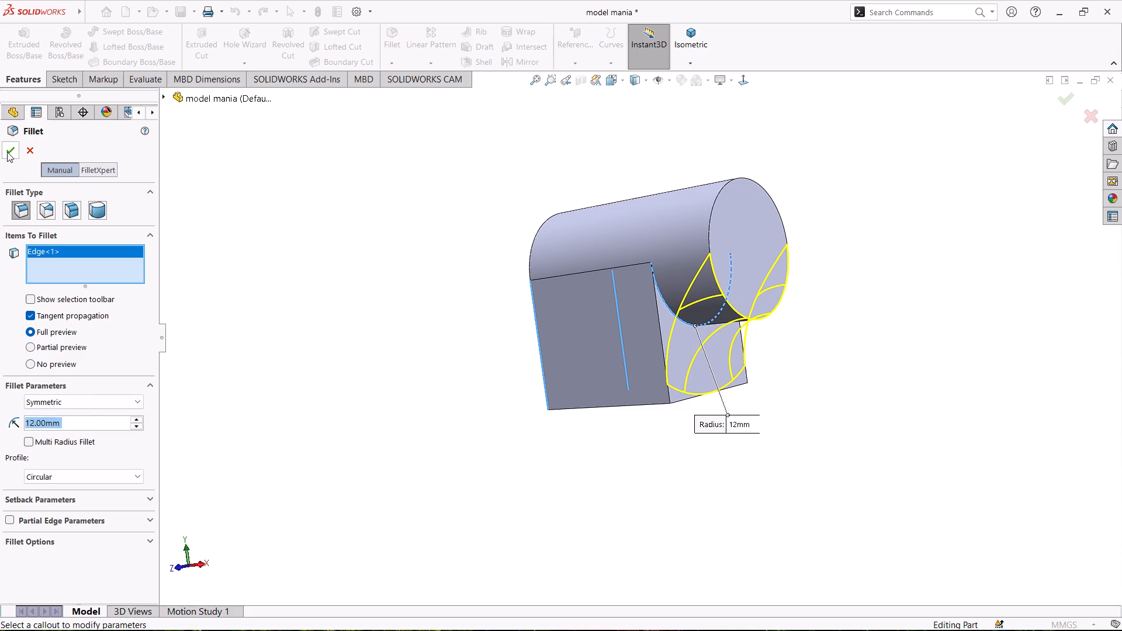
Sketch a circle about 80.7 mm in diameter on the Front Plane, centred near X 40.3, Y -0.8 mm and passing through the origin.
middle_drag(448, 393, 420, 393)
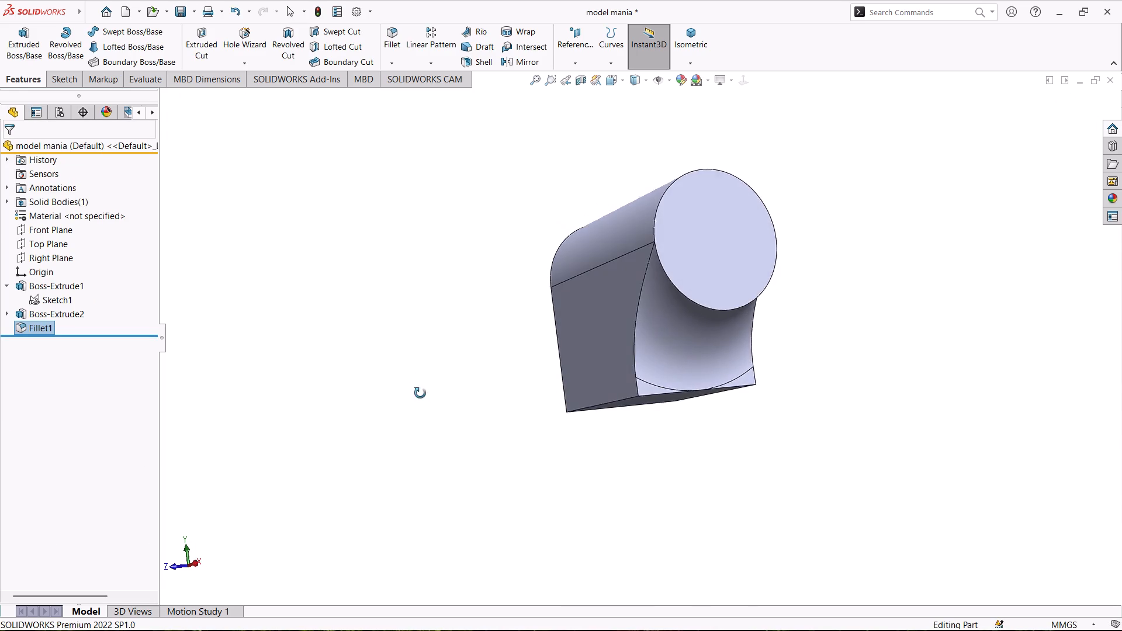
middle_drag(420, 393, 494, 434)
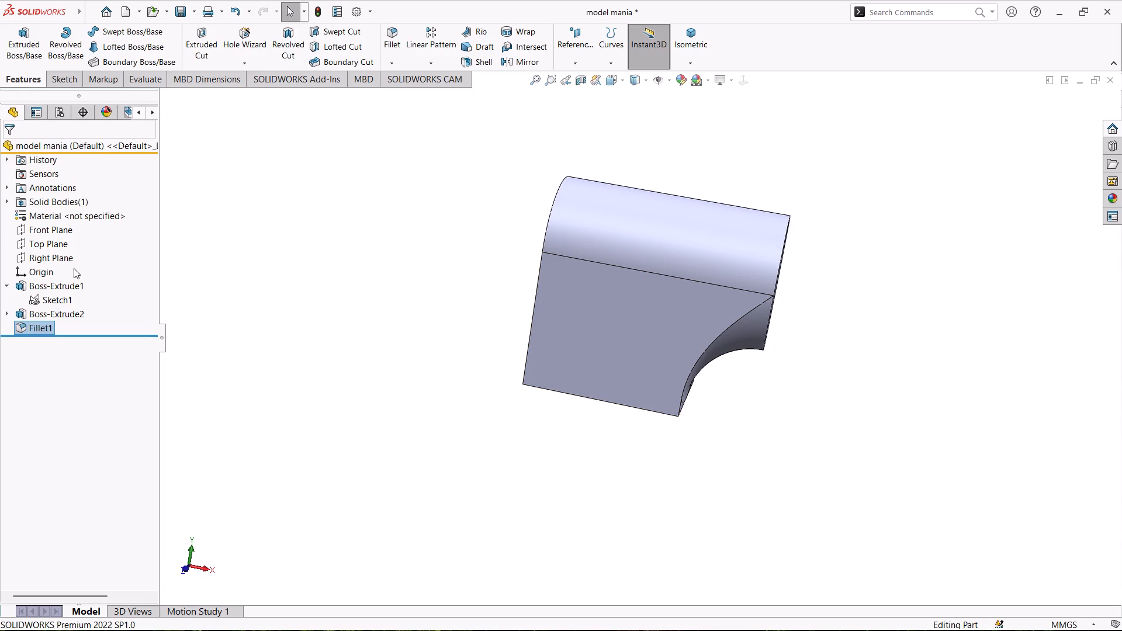
click(56, 231)
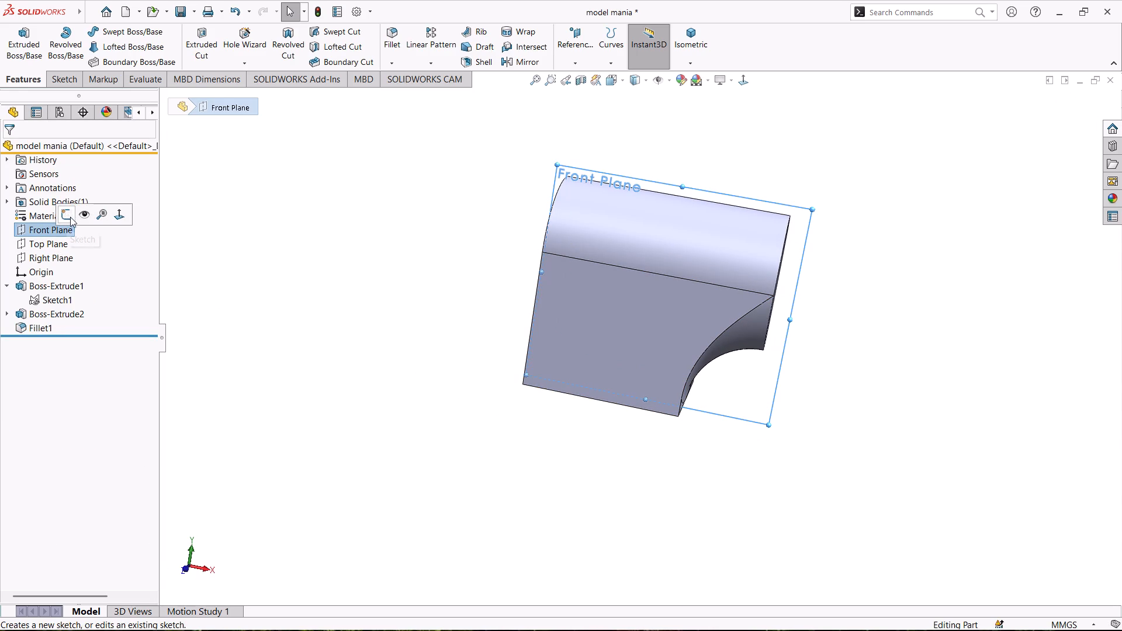
click(70, 214)
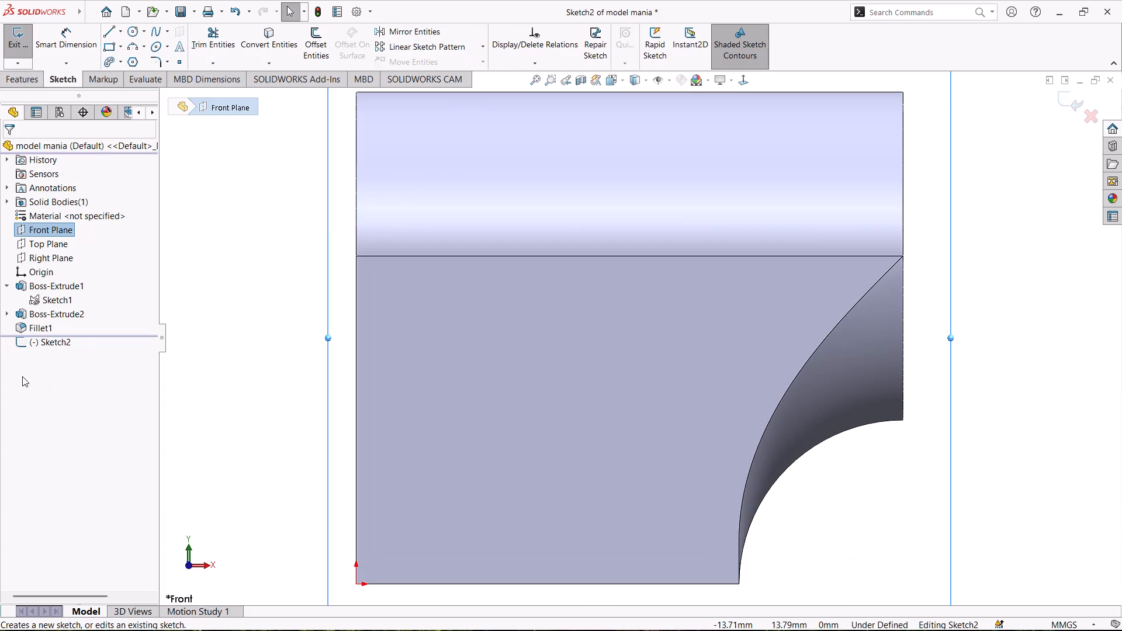
scroll(458, 272, down, 1)
scroll(455, 277, up, 2)
right_drag(240, 323, 248, 323)
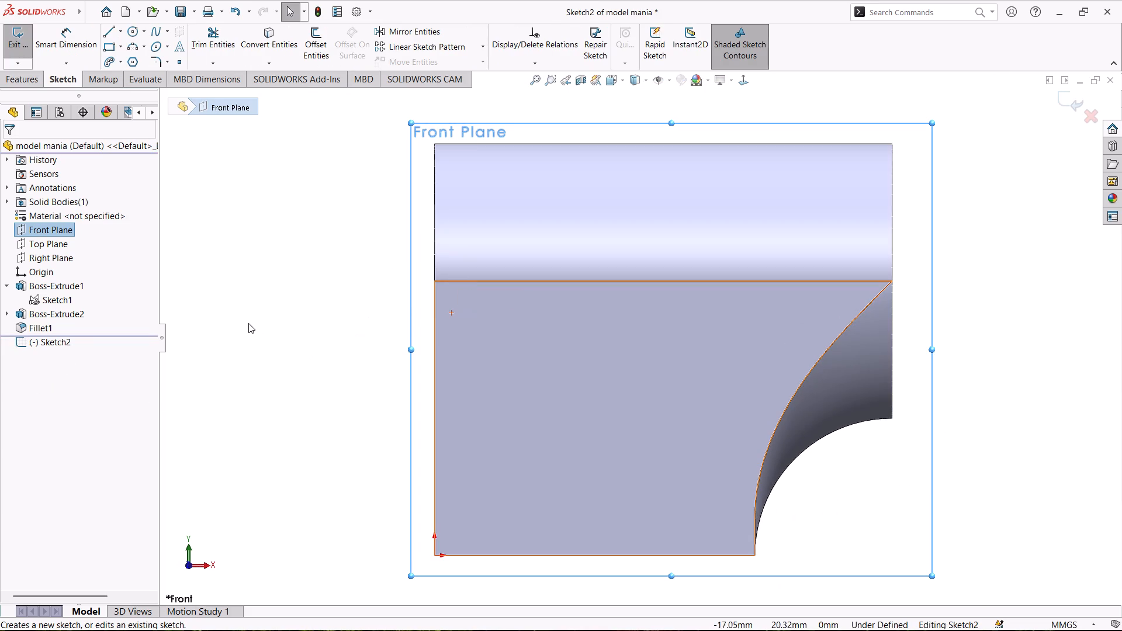
right_drag(248, 323, 330, 291)
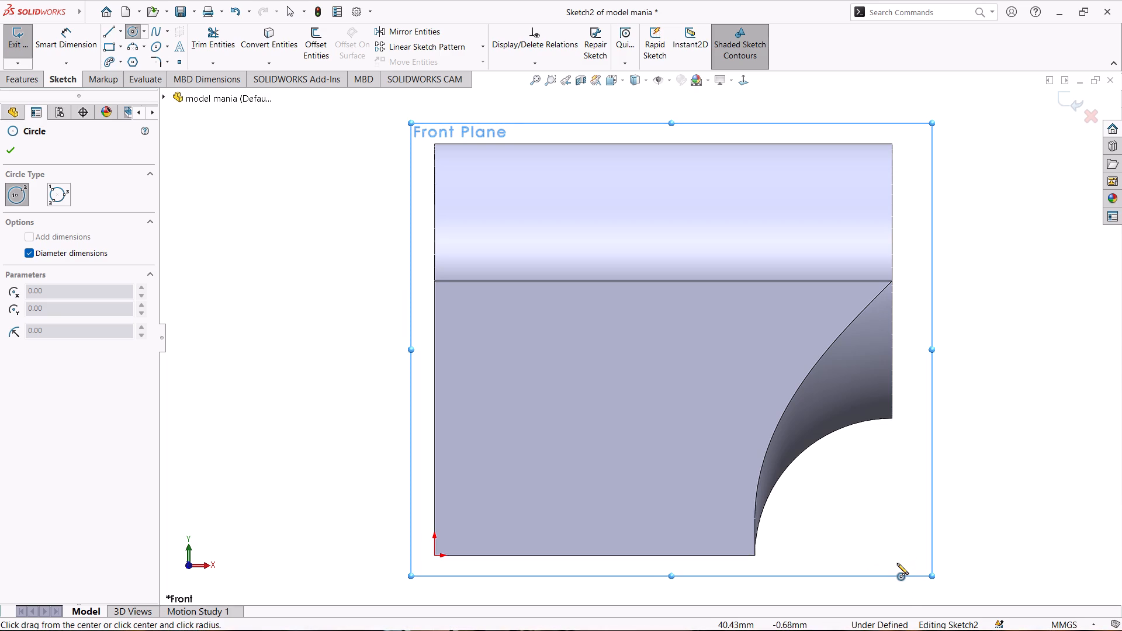
click(896, 564)
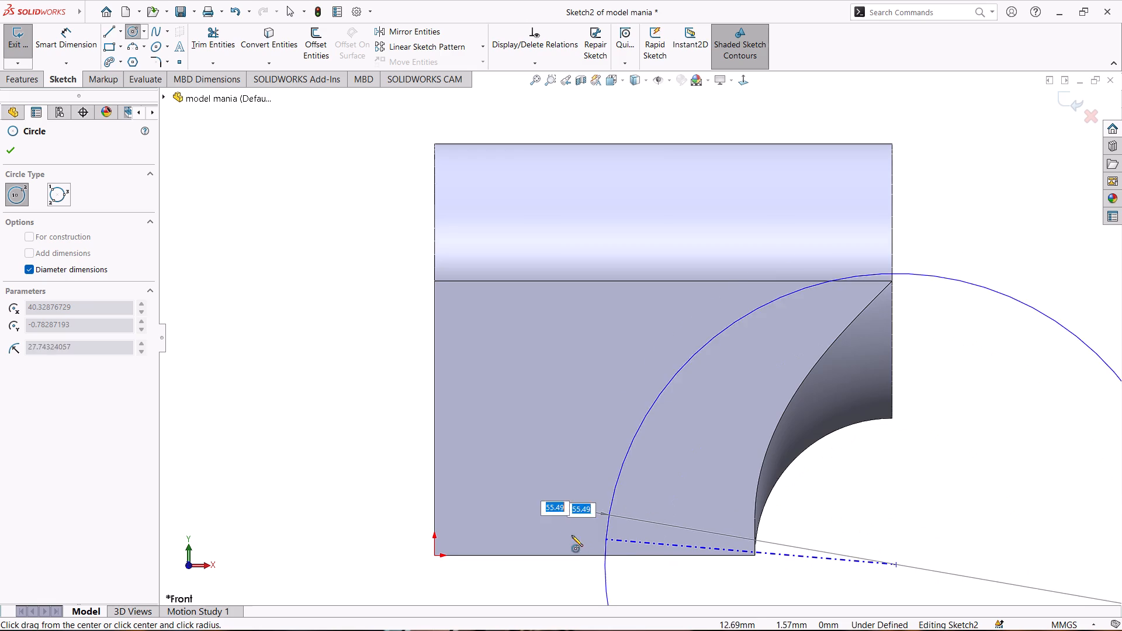
click(435, 553)
scroll(867, 459, down, 1)
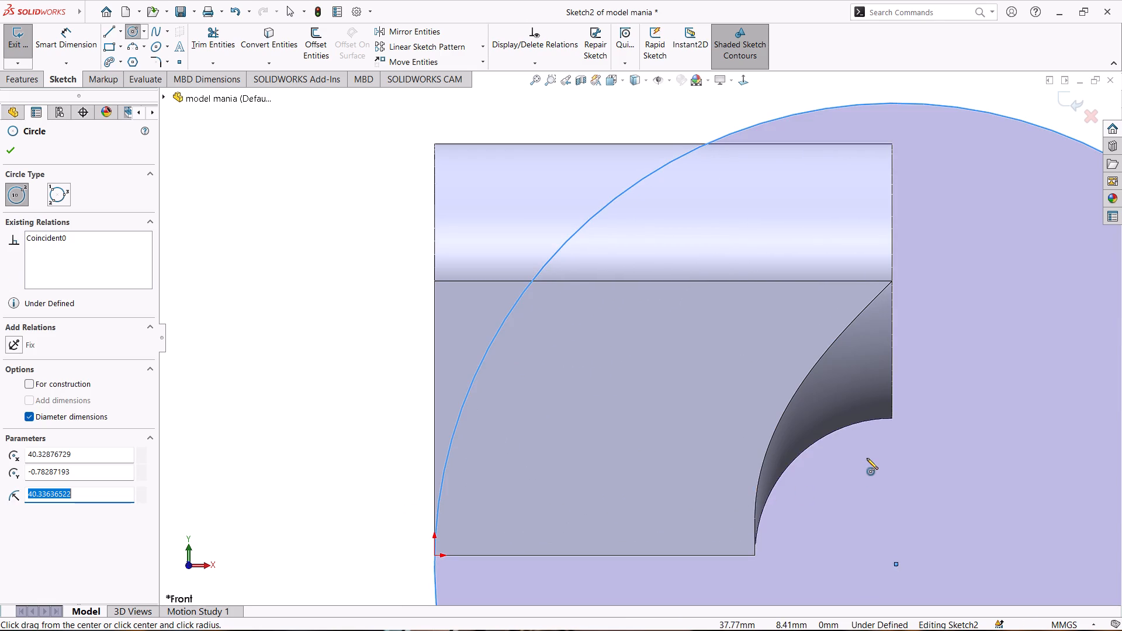
scroll(867, 458, down, 1)
scroll(867, 458, up, 4)
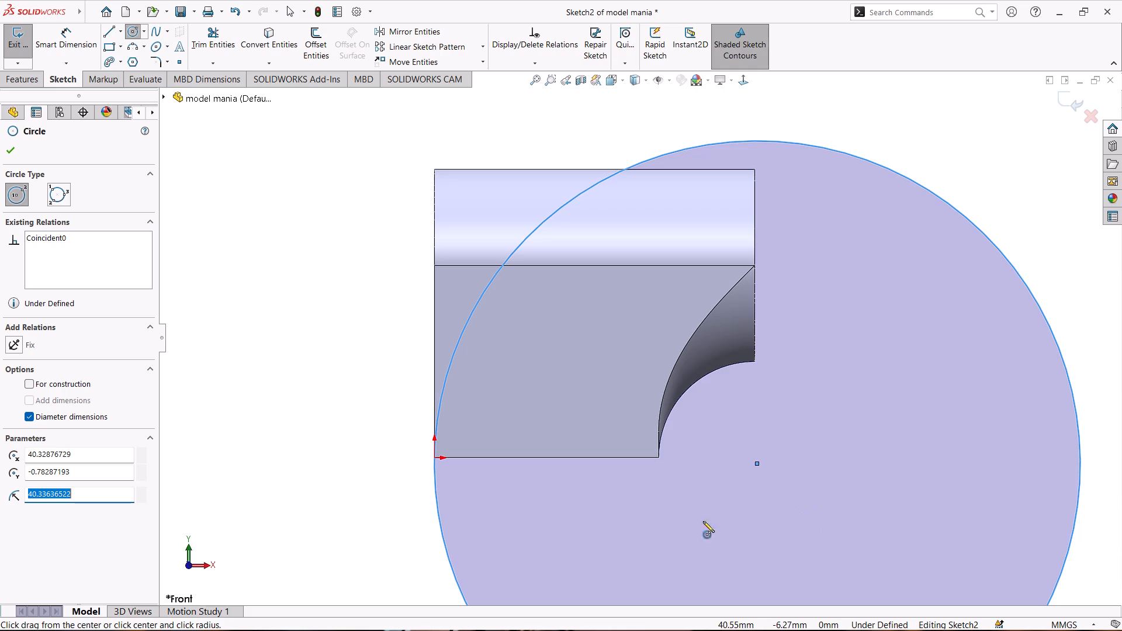
key(Escape)
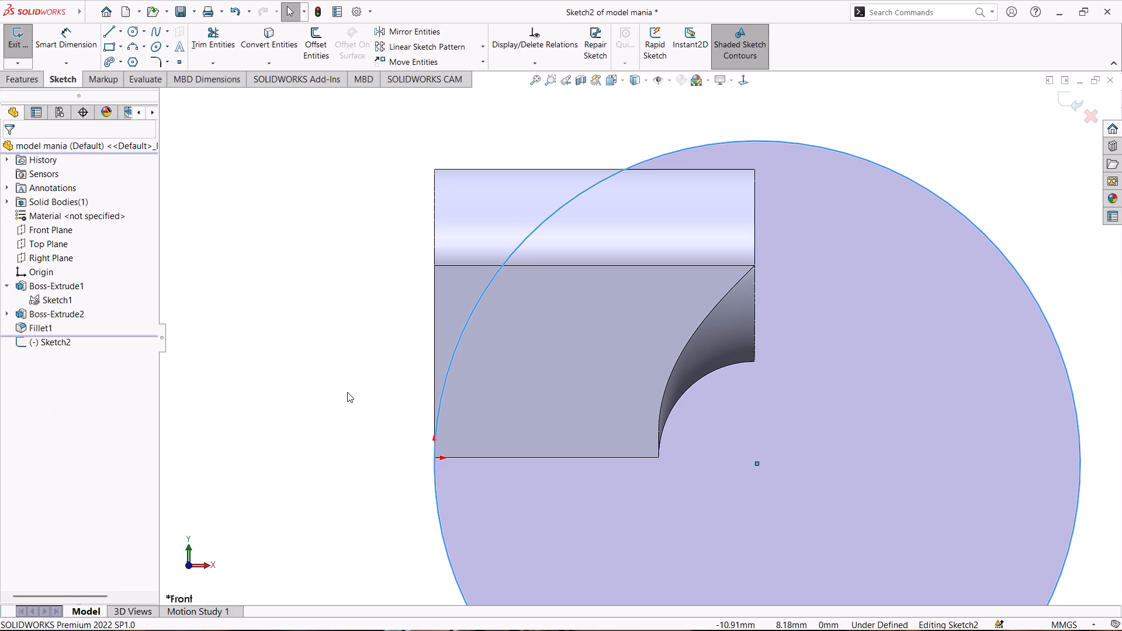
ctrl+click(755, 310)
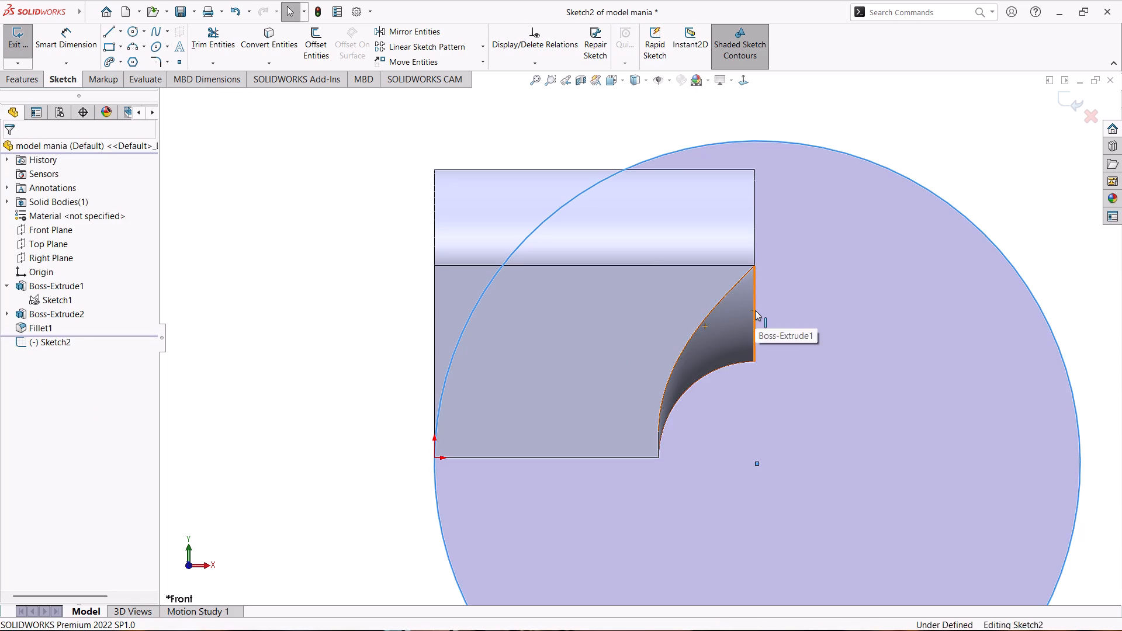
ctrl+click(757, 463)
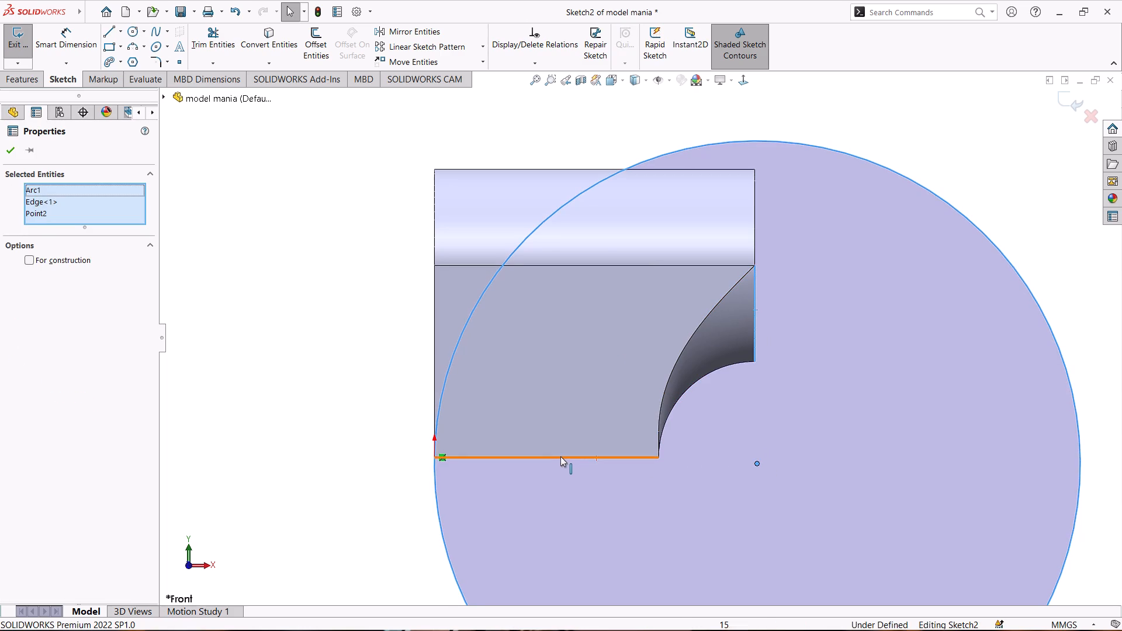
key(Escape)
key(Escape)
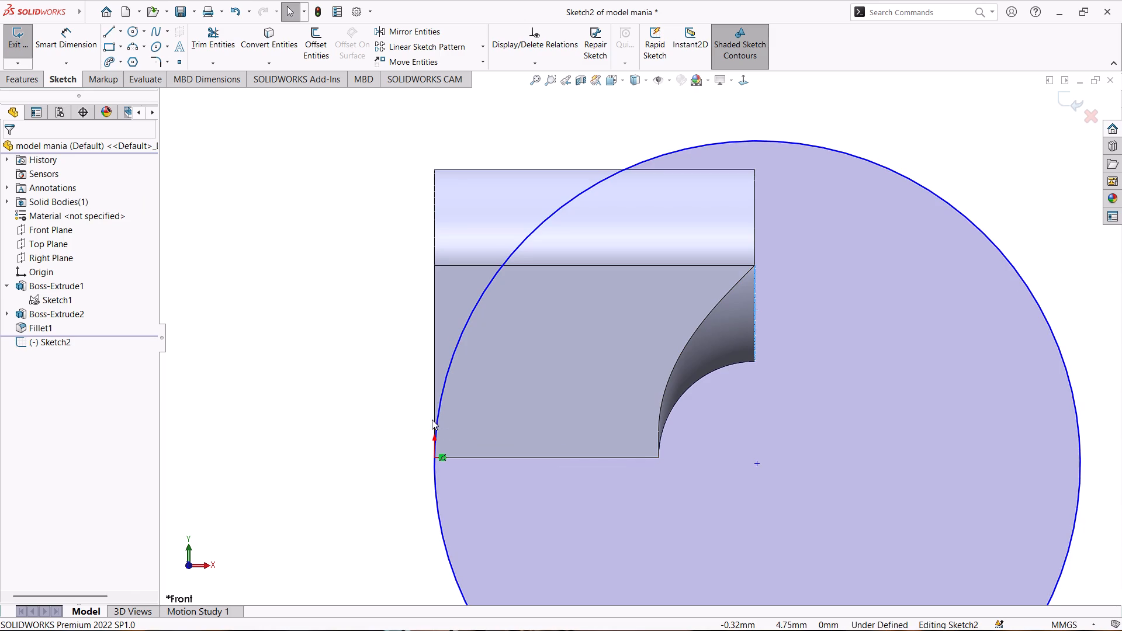
Make the circle's centre coincident with the cylinder's vertical end edge and with the block's bottom edge, finishing the sketch.
ctrl+click(757, 463)
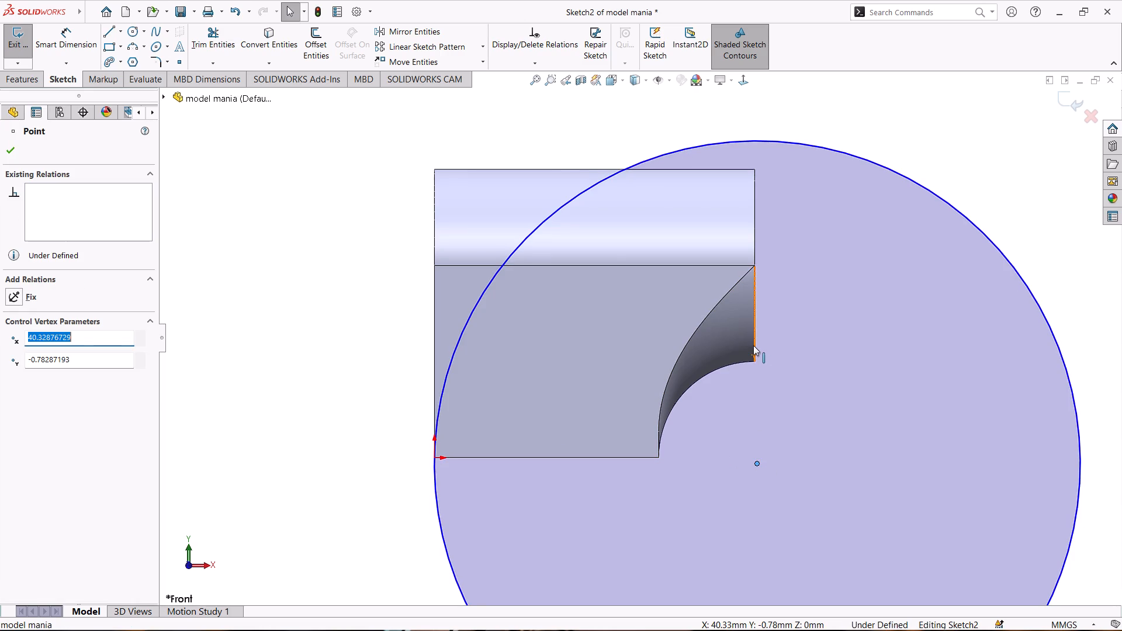
ctrl+click(755, 346)
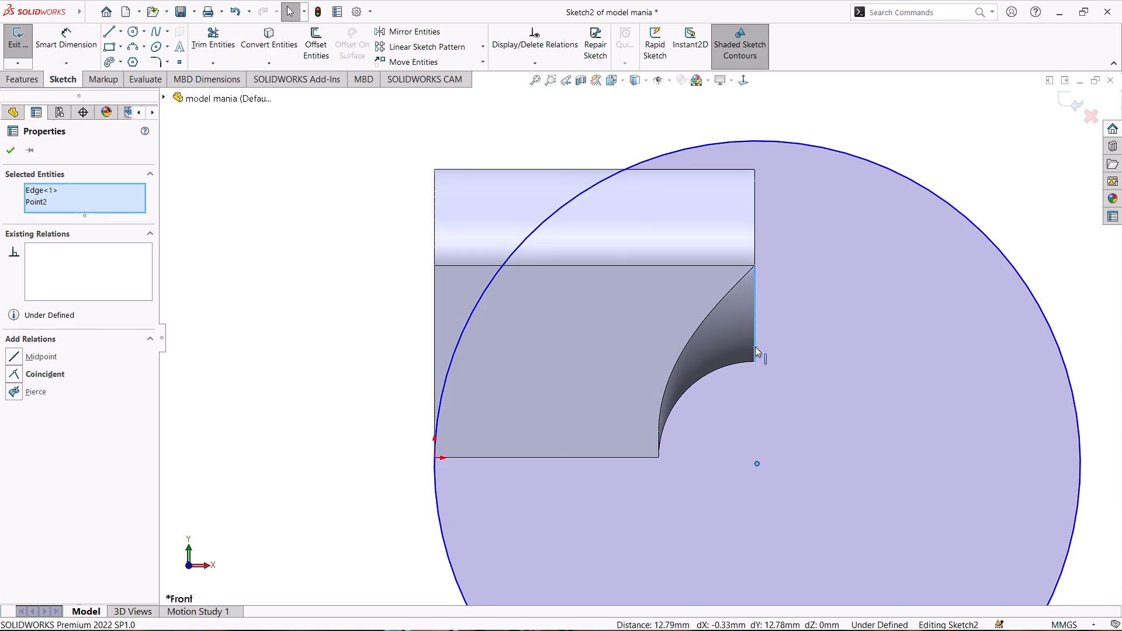
click(38, 373)
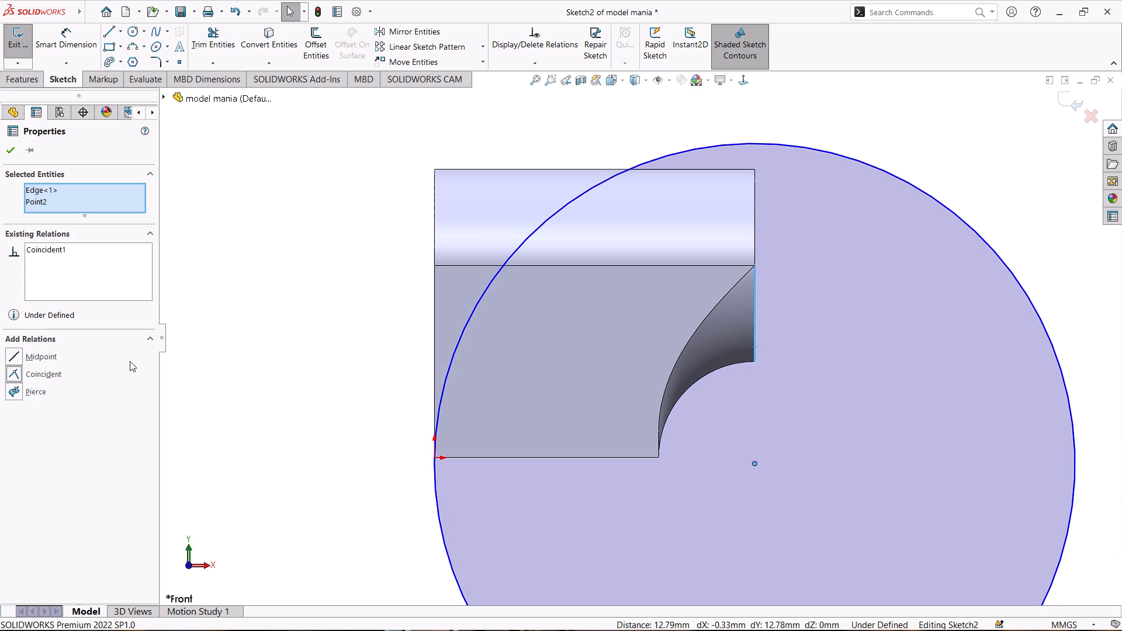
click(11, 150)
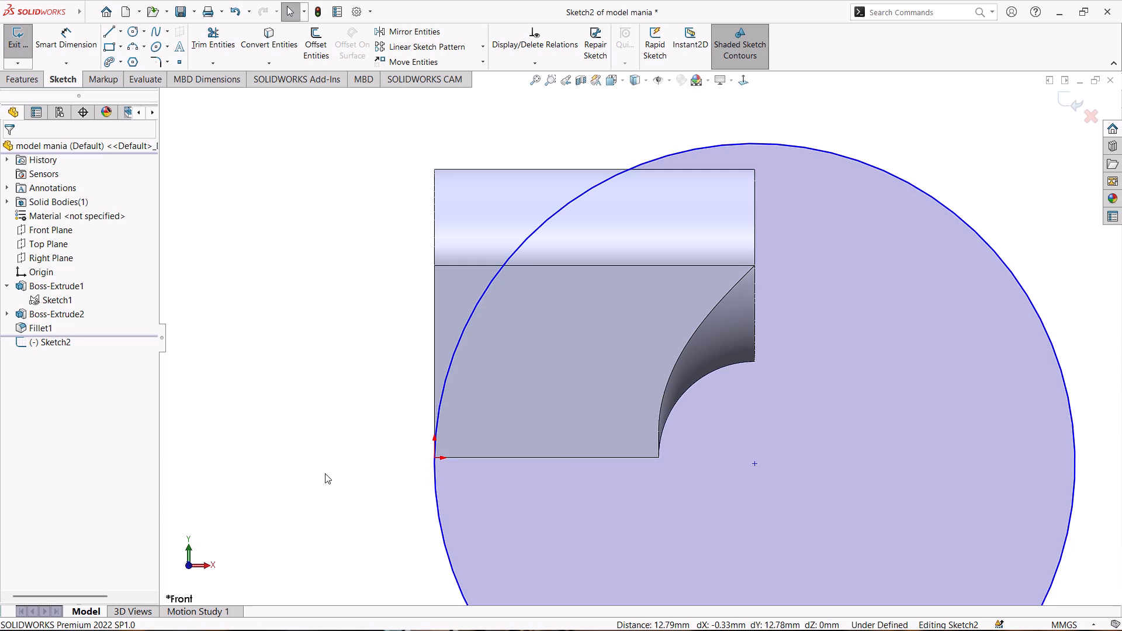
ctrl+click(755, 464)
ctrl+click(647, 457)
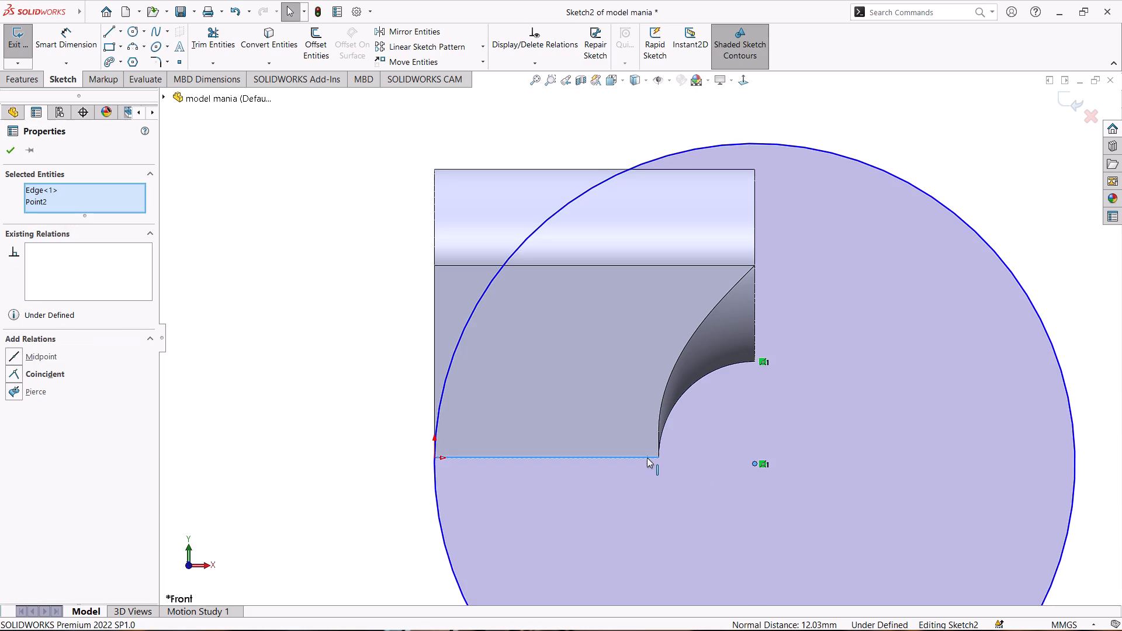
click(46, 376)
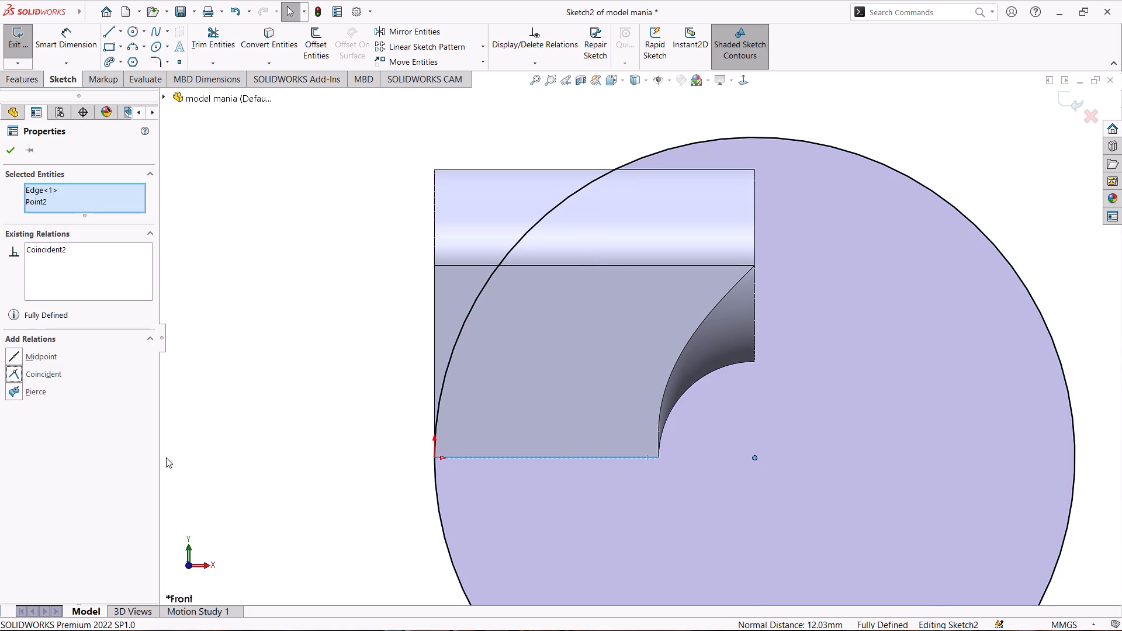
scroll(413, 375, down, 1)
scroll(413, 375, up, 2)
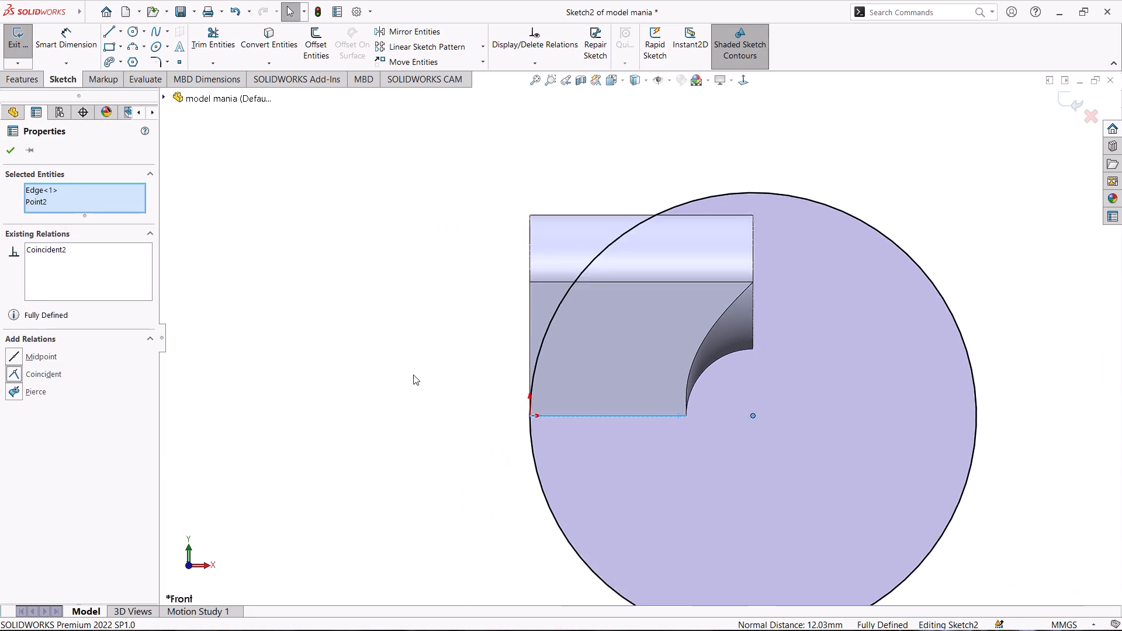
scroll(413, 375, up, 2)
scroll(984, 417, down, 1)
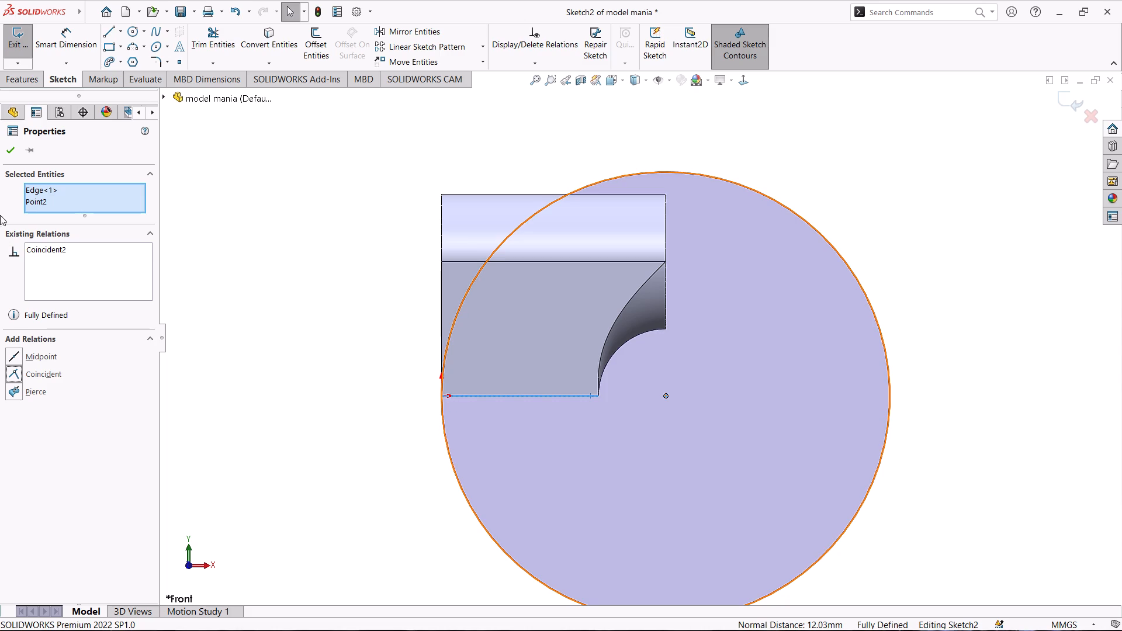
click(14, 156)
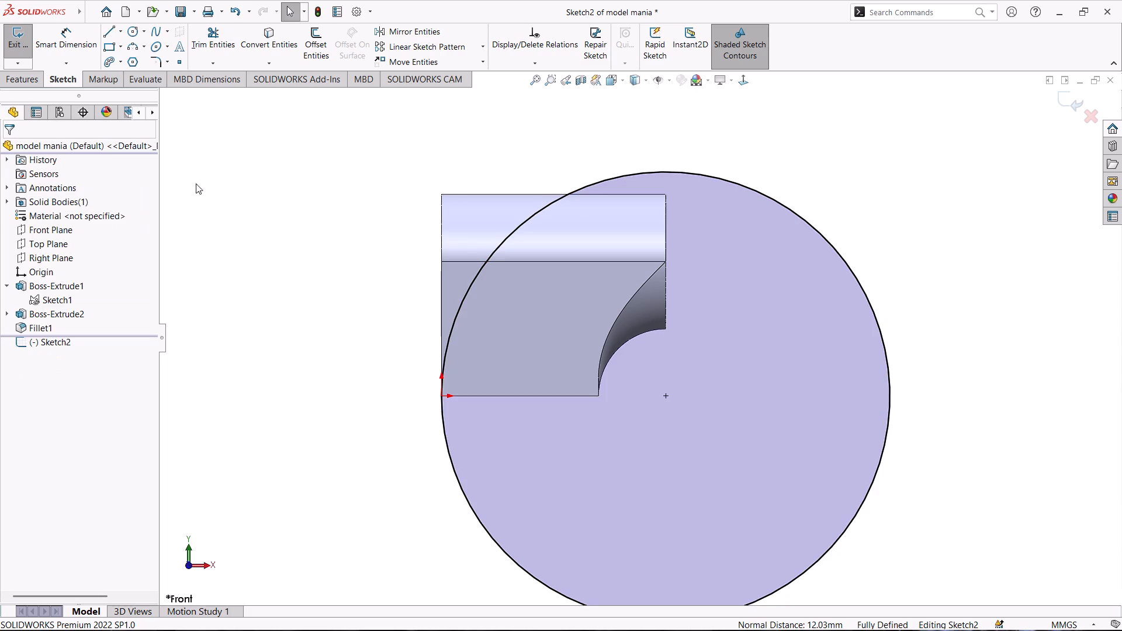
click(17, 46)
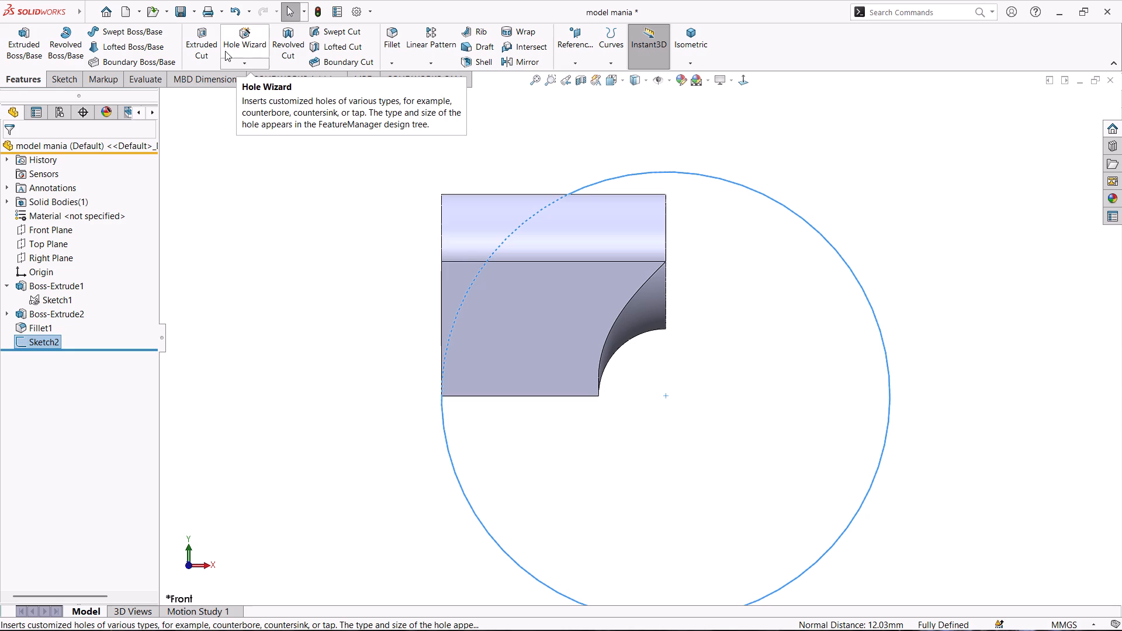
Cut-extrude the circle sketch with the side to cut flipped, using Mid Plane and a depth of 130 mm.
click(202, 44)
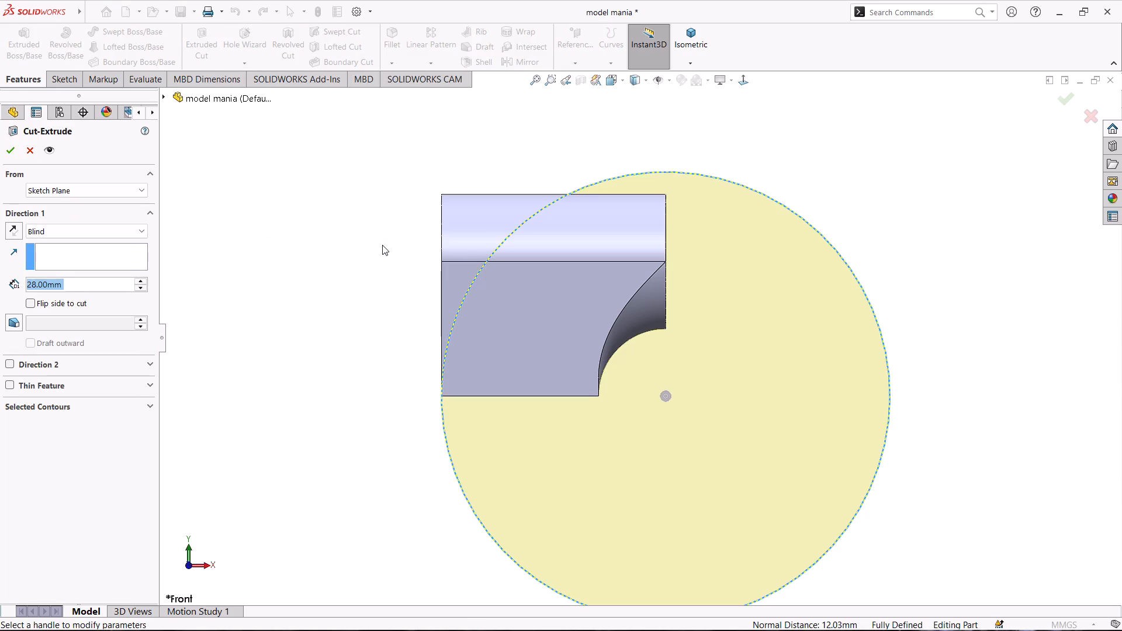
middle_drag(375, 233, 393, 289)
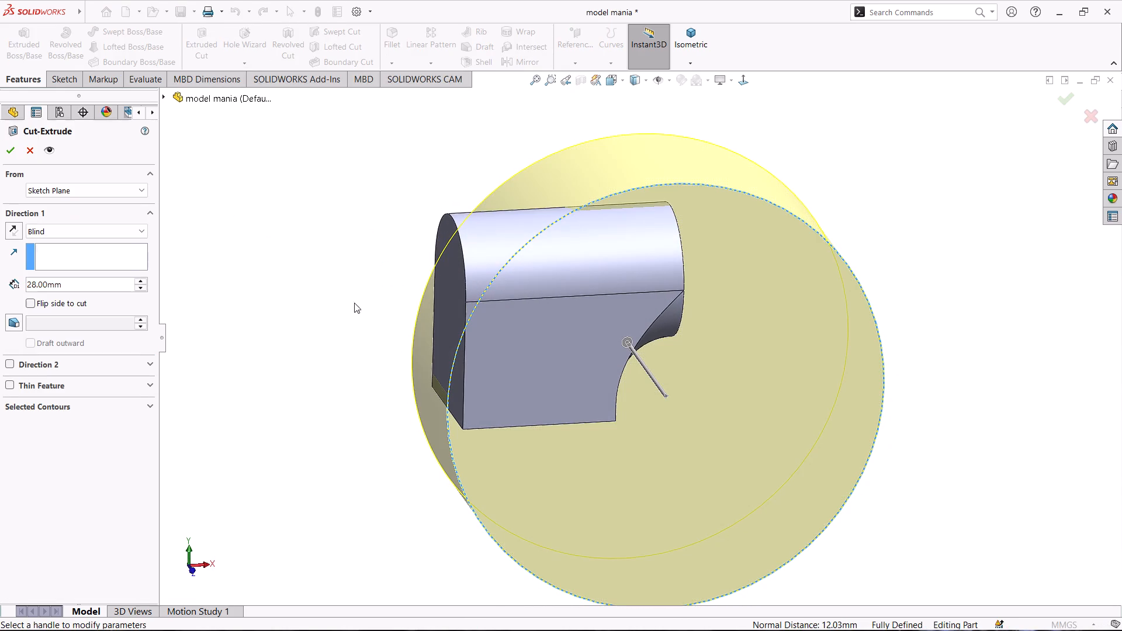
click(30, 300)
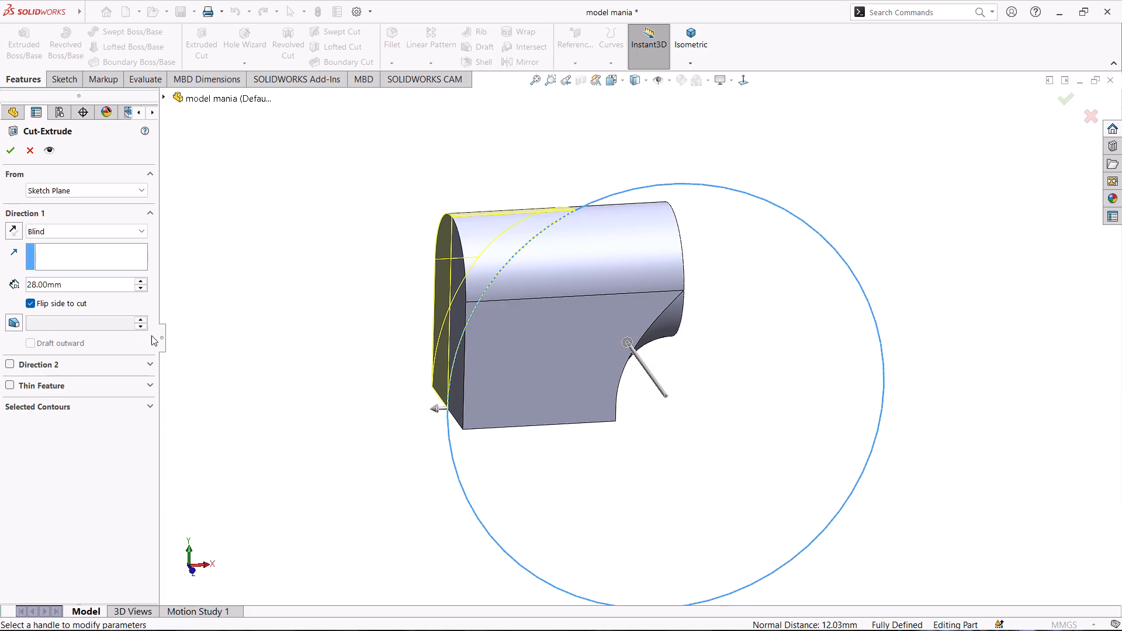
middle_drag(277, 315, 271, 457)
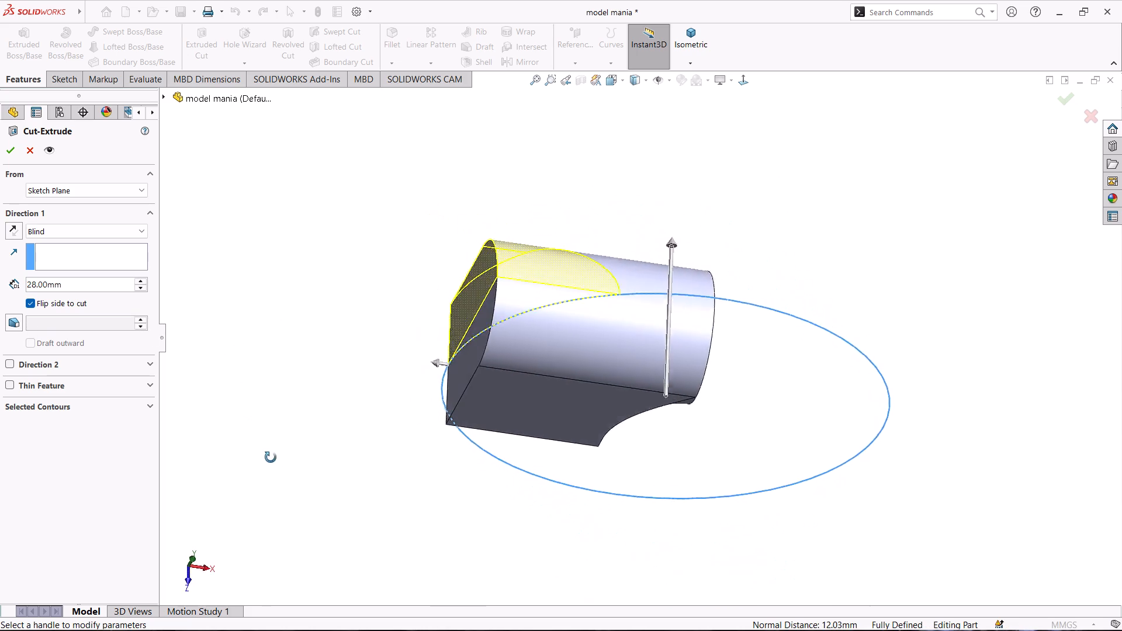
middle_drag(271, 457, 314, 367)
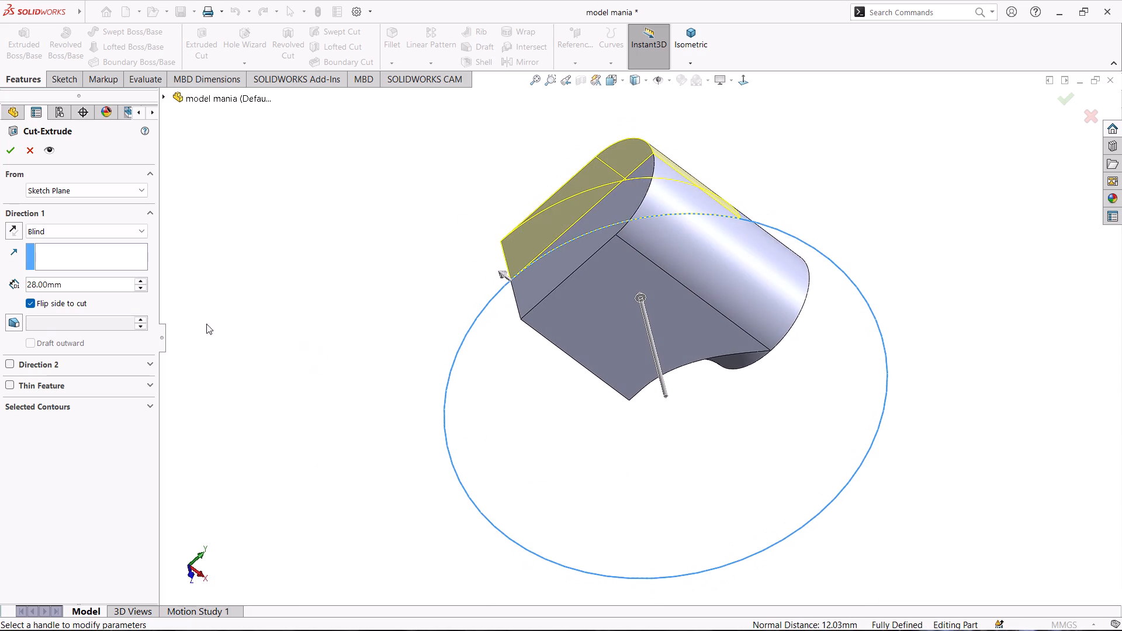
click(85, 230)
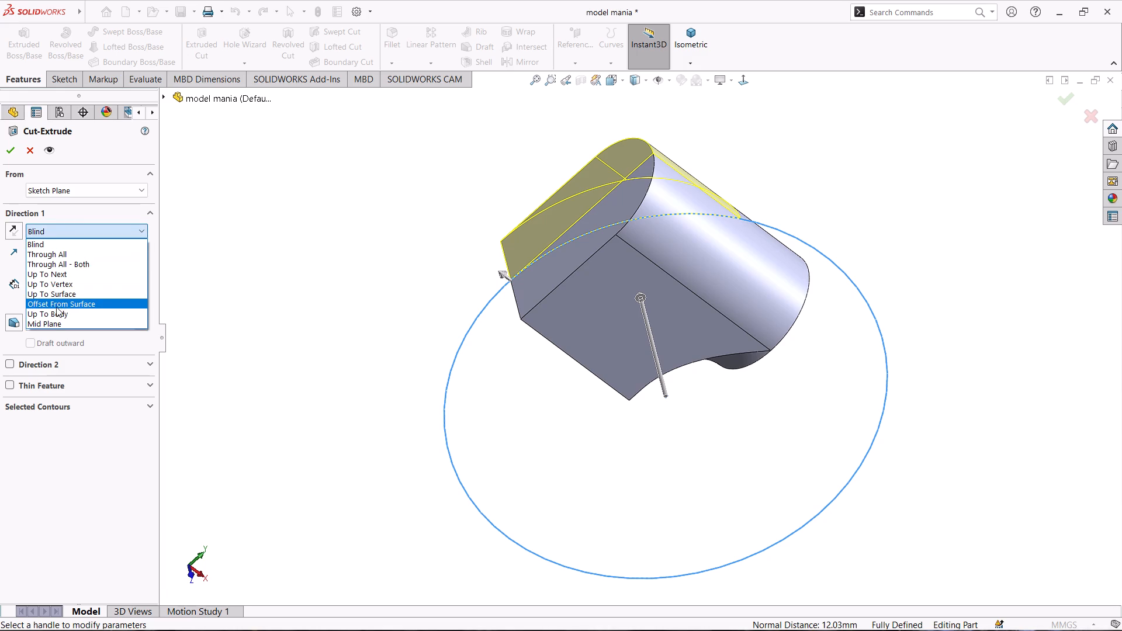
click(52, 320)
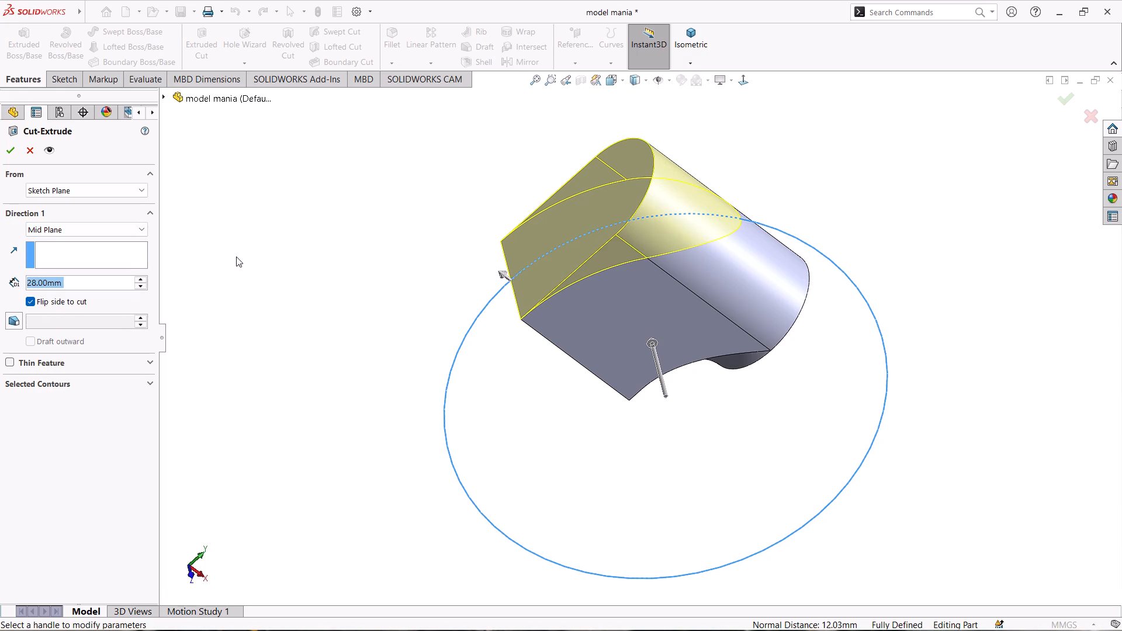
middle_drag(237, 255, 227, 183)
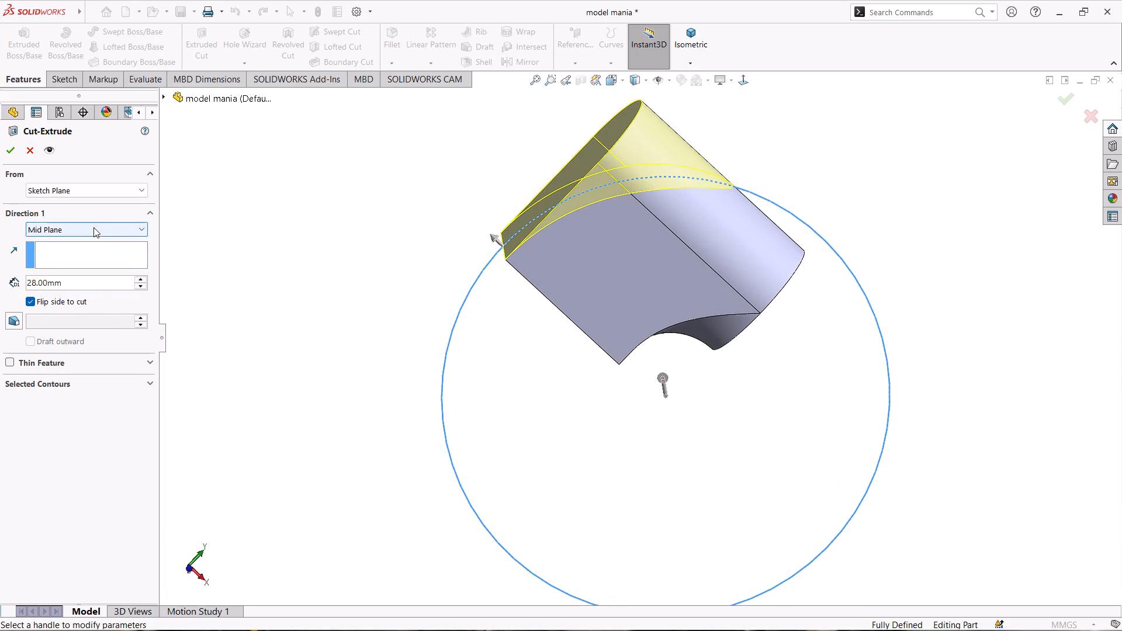
click(93, 228)
click(238, 226)
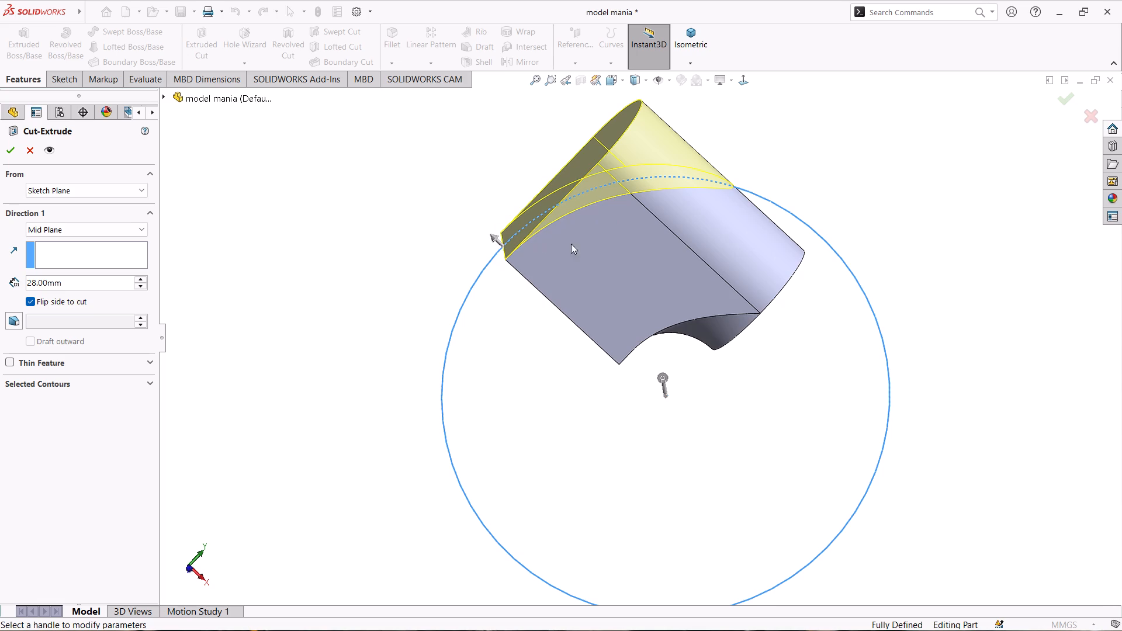
click(665, 380)
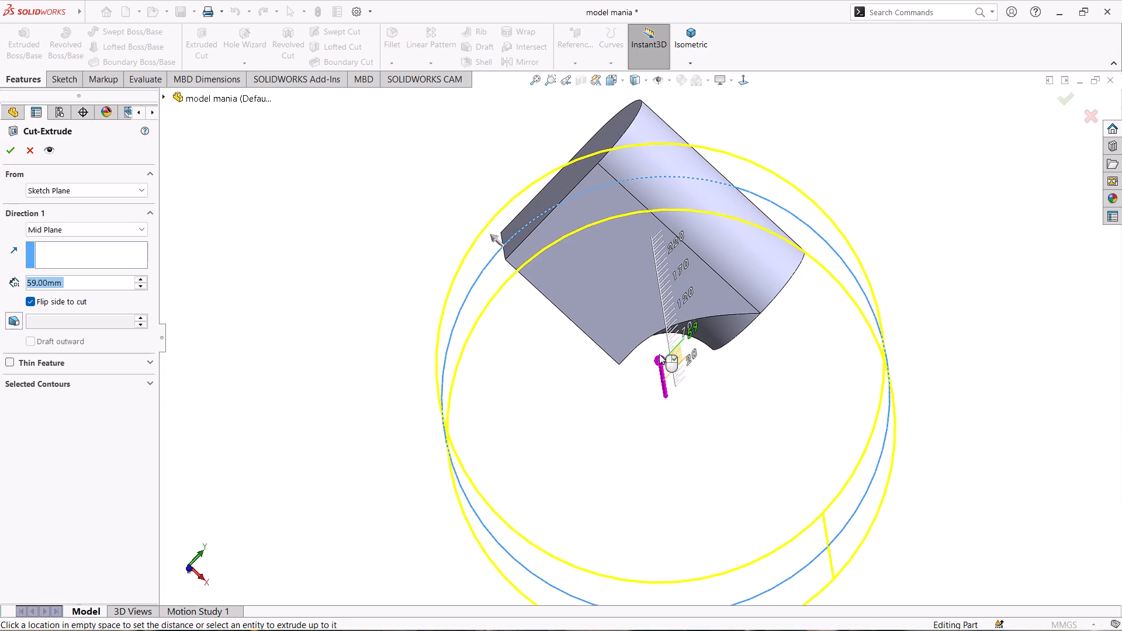
click(654, 323)
middle_drag(496, 200, 496, 201)
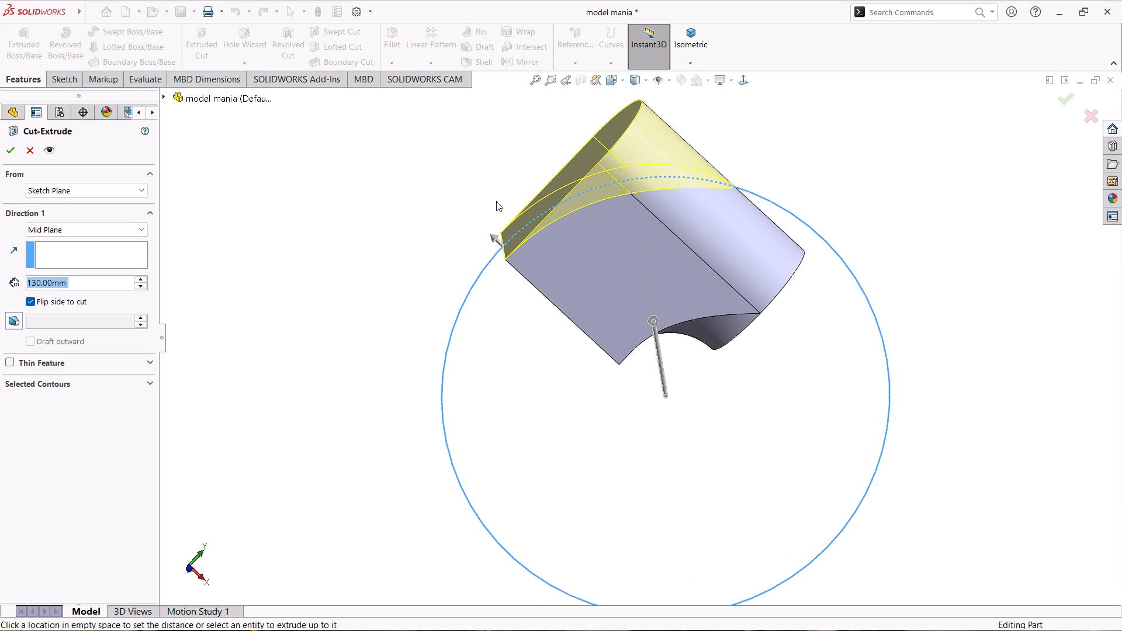
middle_drag(496, 201, 532, 349)
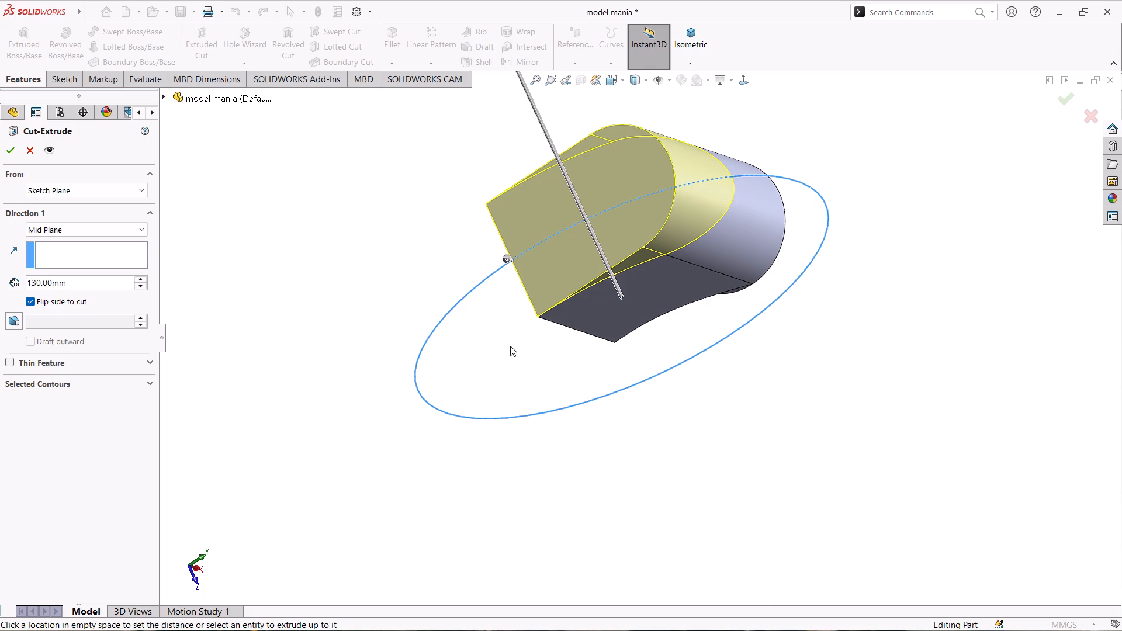
click(9, 150)
middle_drag(667, 421, 645, 373)
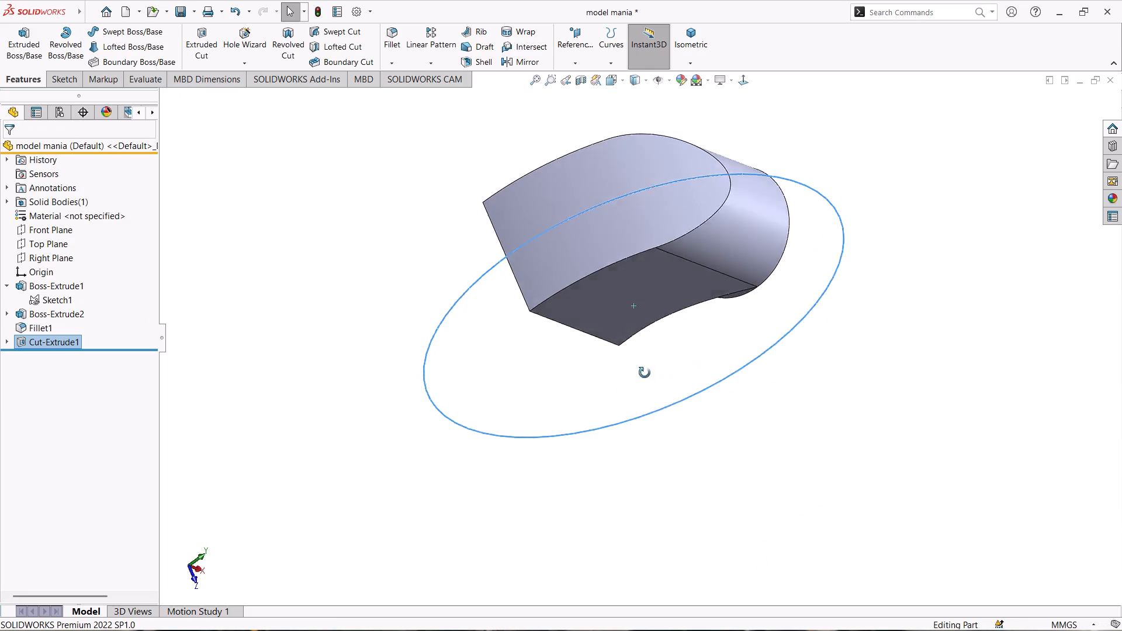
middle_drag(645, 373, 629, 342)
click(372, 336)
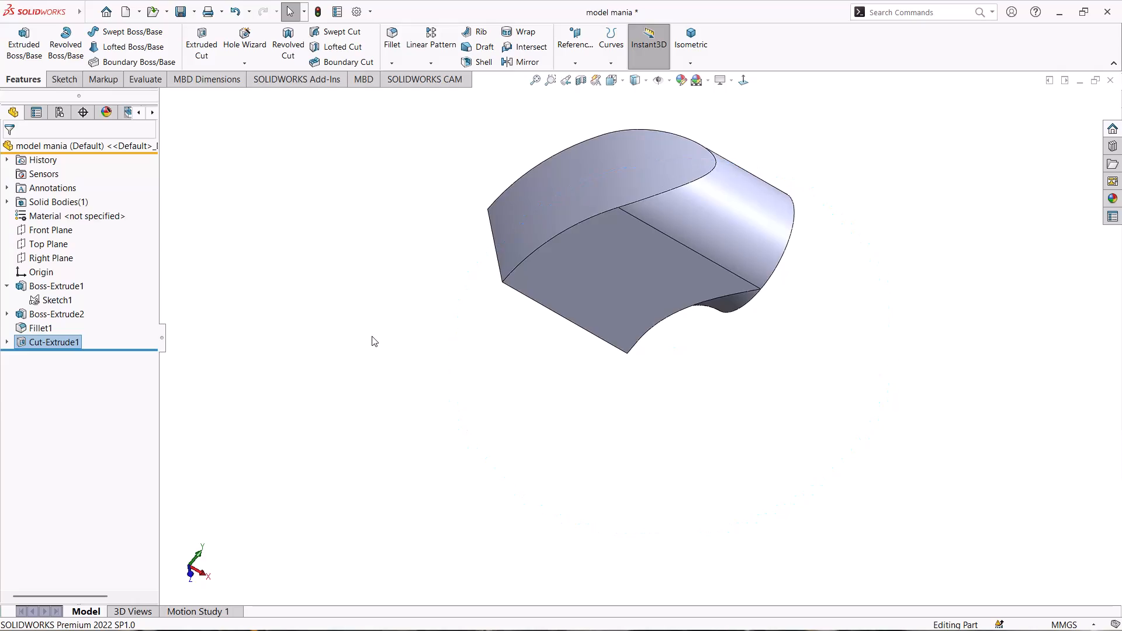
Examine the part's arc-cut face, cylinder and fillet from several angles.
middle_drag(485, 206, 449, 214)
scroll(723, 130, down, 3)
scroll(718, 165, up, 1)
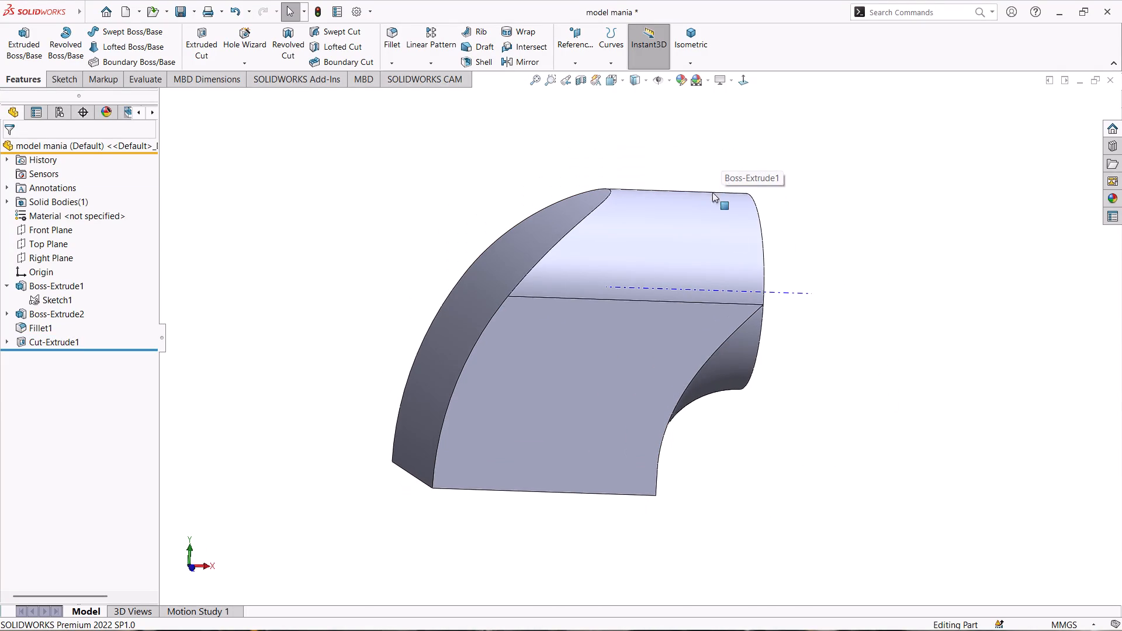
middle_drag(877, 278, 788, 283)
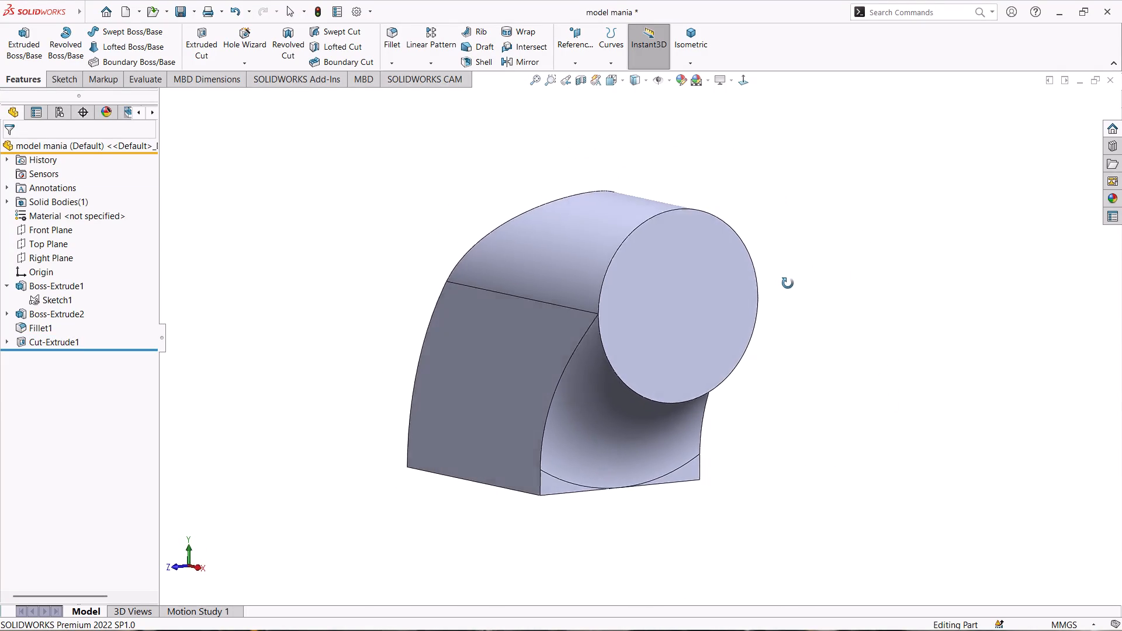
middle_drag(788, 283, 869, 317)
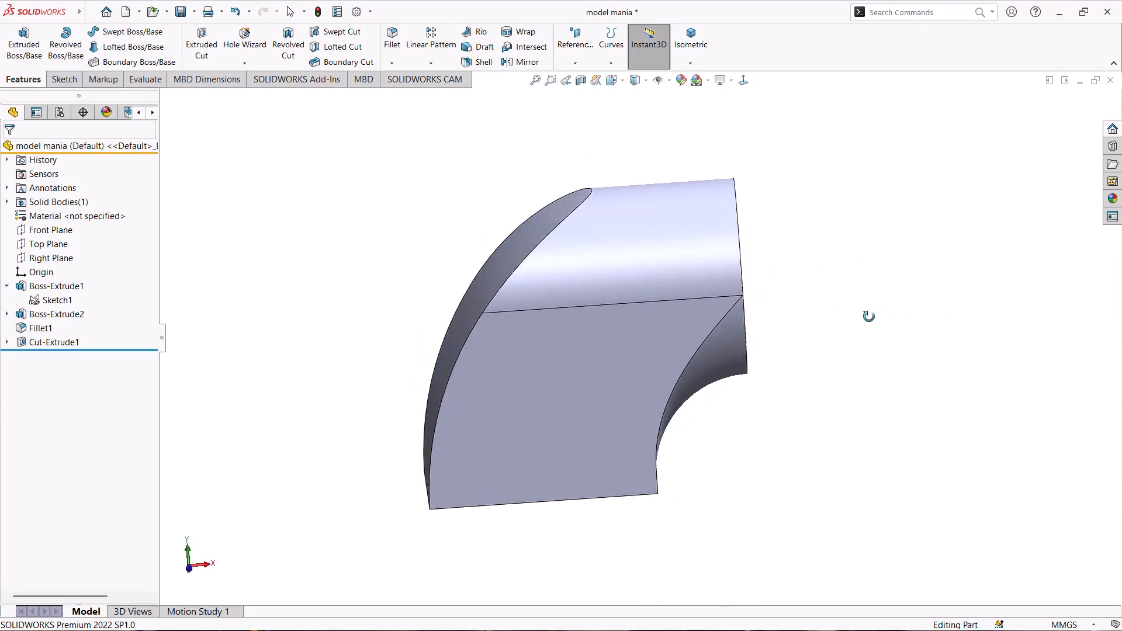
middle_drag(869, 317, 864, 304)
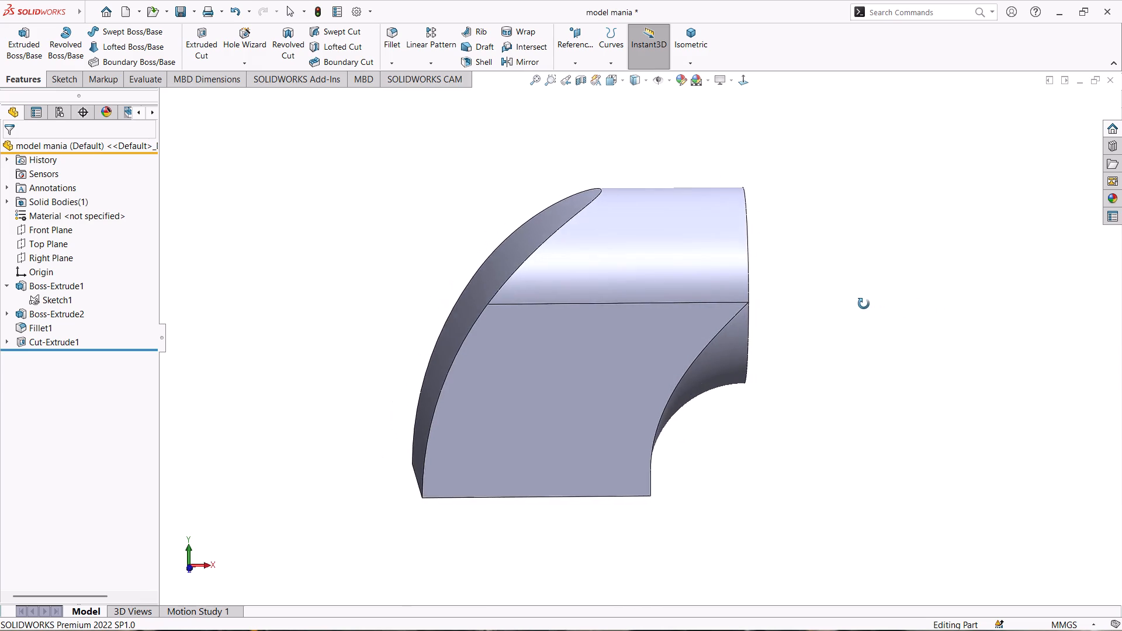
middle_drag(864, 304, 853, 307)
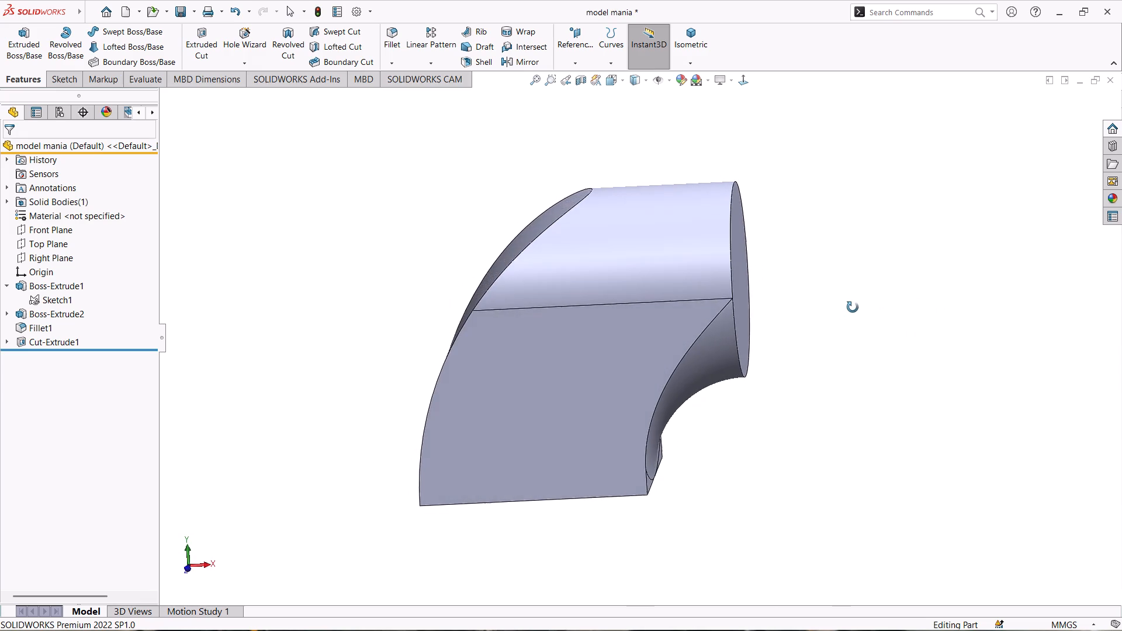
middle_drag(853, 307, 887, 308)
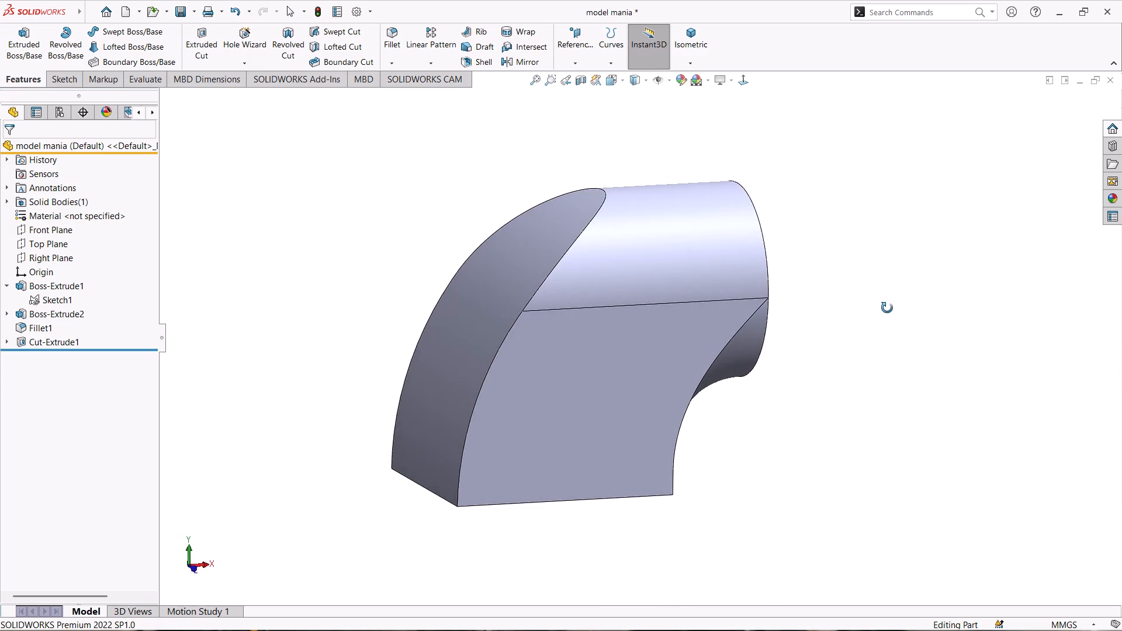
middle_drag(887, 308, 858, 308)
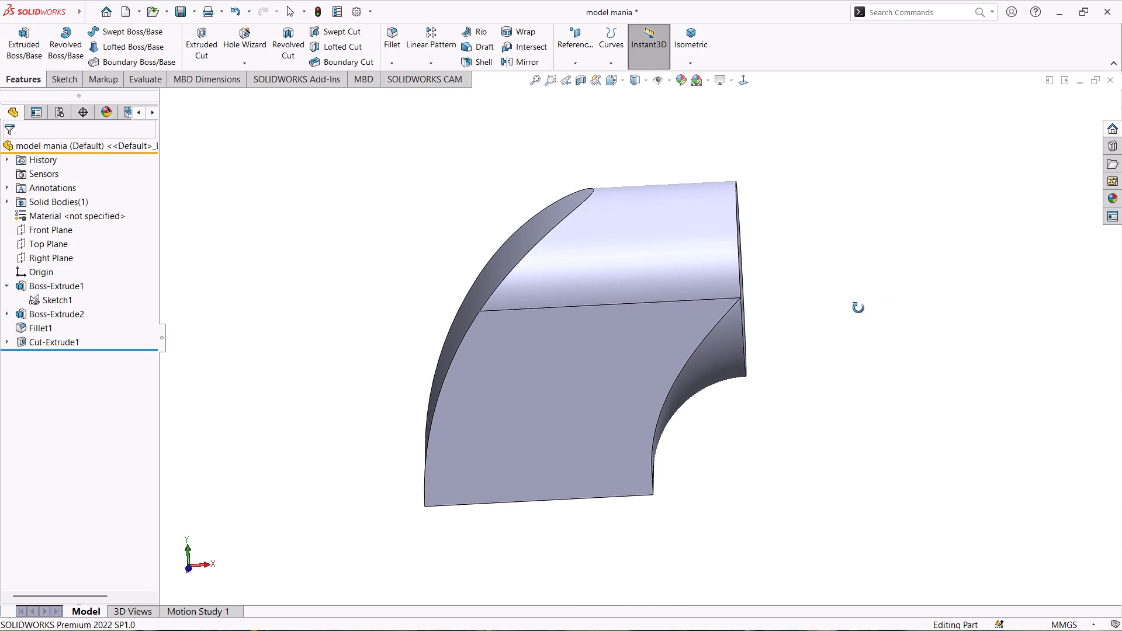
middle_drag(858, 308, 901, 329)
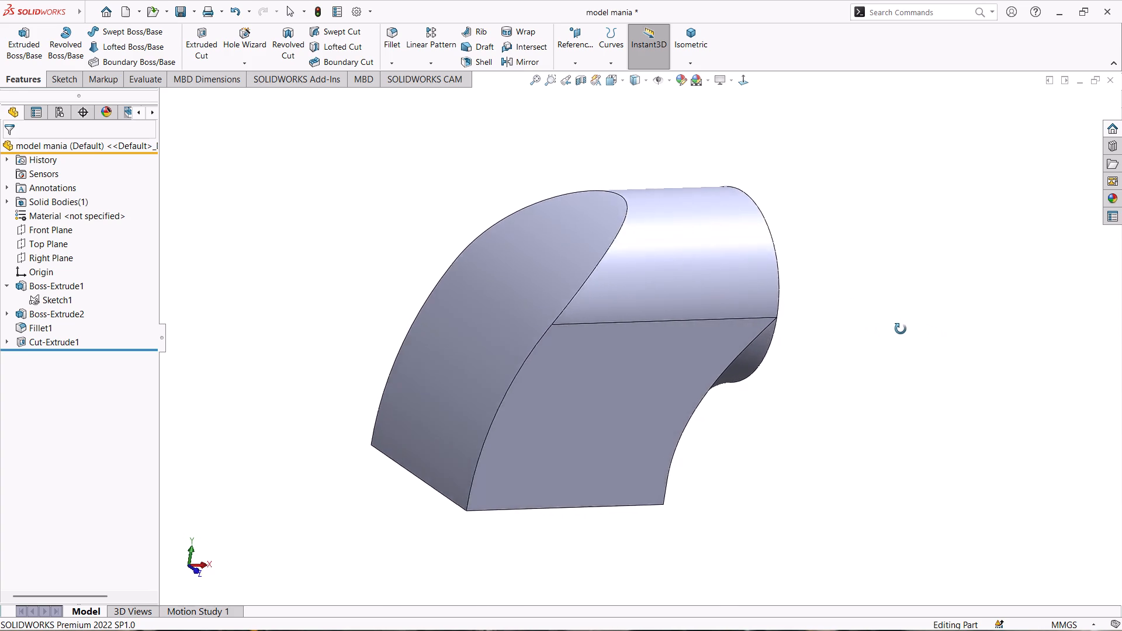
middle_drag(901, 329, 890, 327)
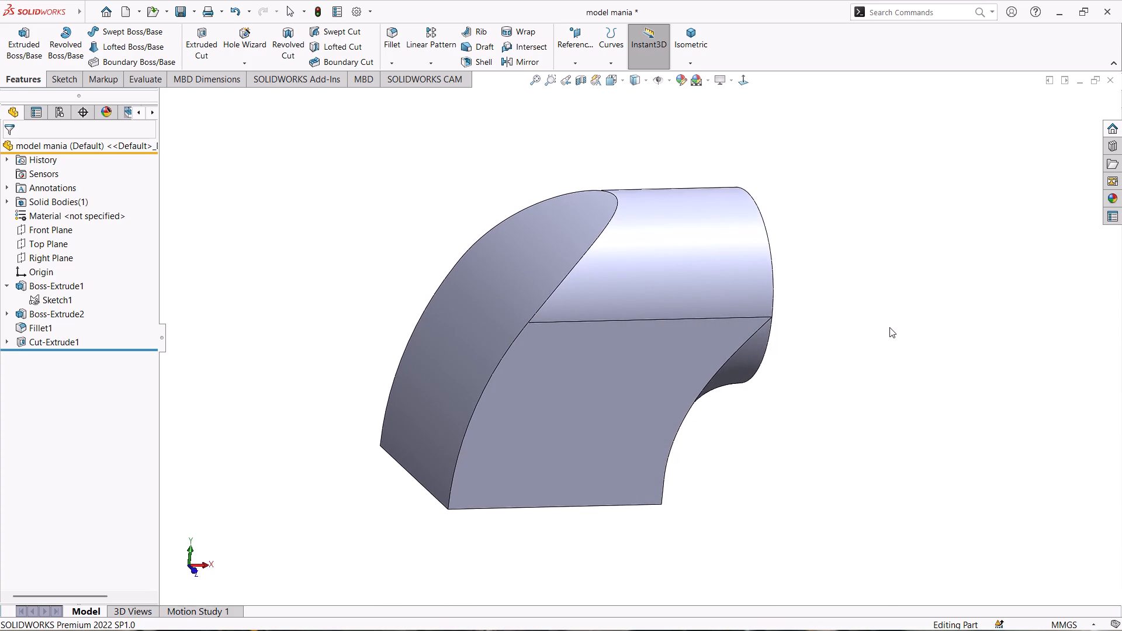
scroll(872, 337, down, 1)
scroll(872, 337, up, 1)
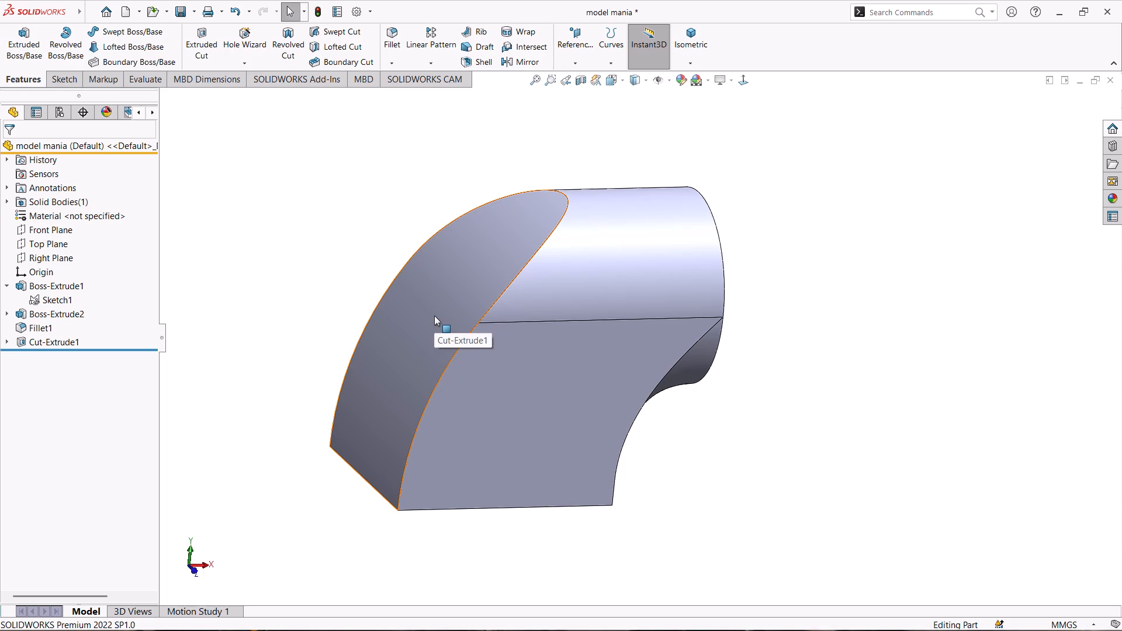
scroll(439, 315, up, 1)
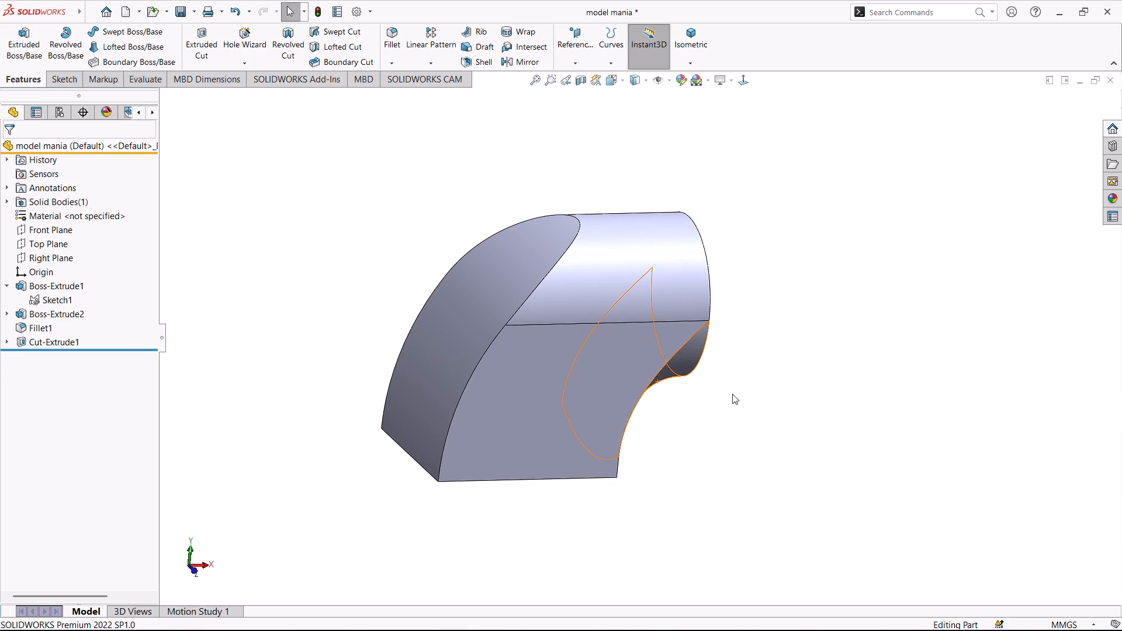
scroll(538, 350, down, 1)
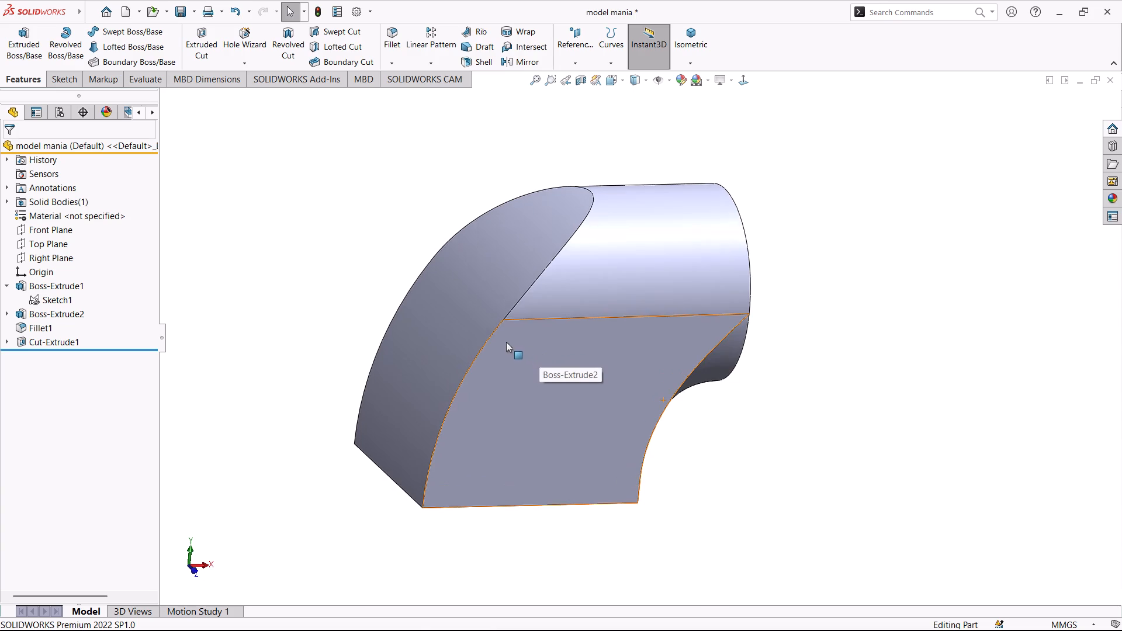
scroll(505, 341, up, 2)
scroll(456, 318, down, 2)
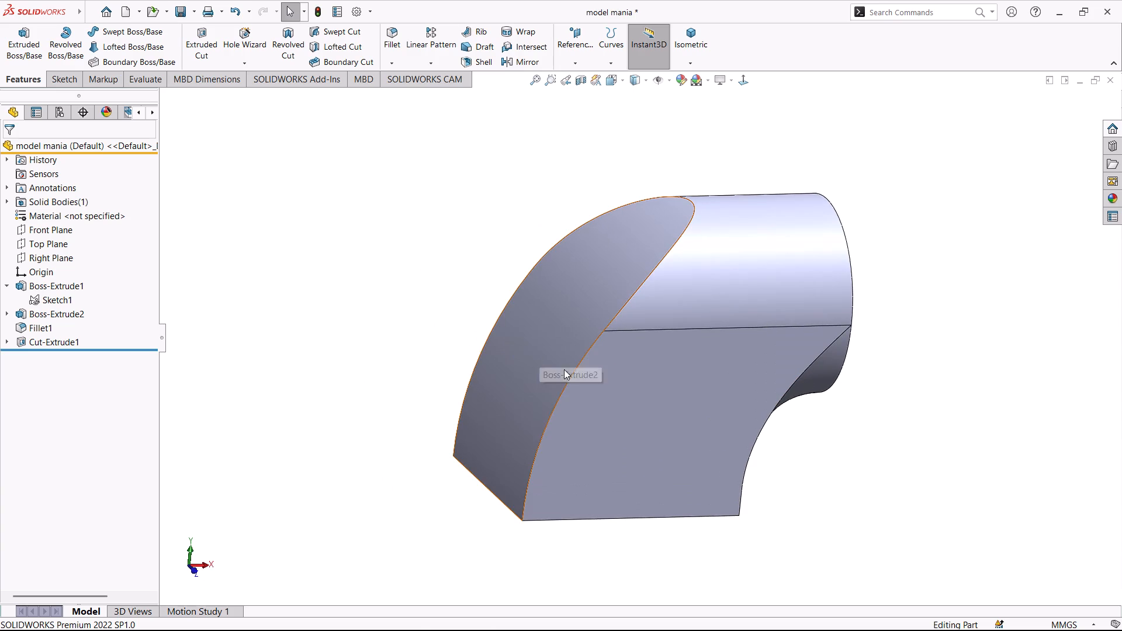
Sketch a closed profile on the block's bottom face at the origin edge, with straight sides about 14 mm and an end arc of about R6.7 mm.
middle_drag(844, 437, 844, 436)
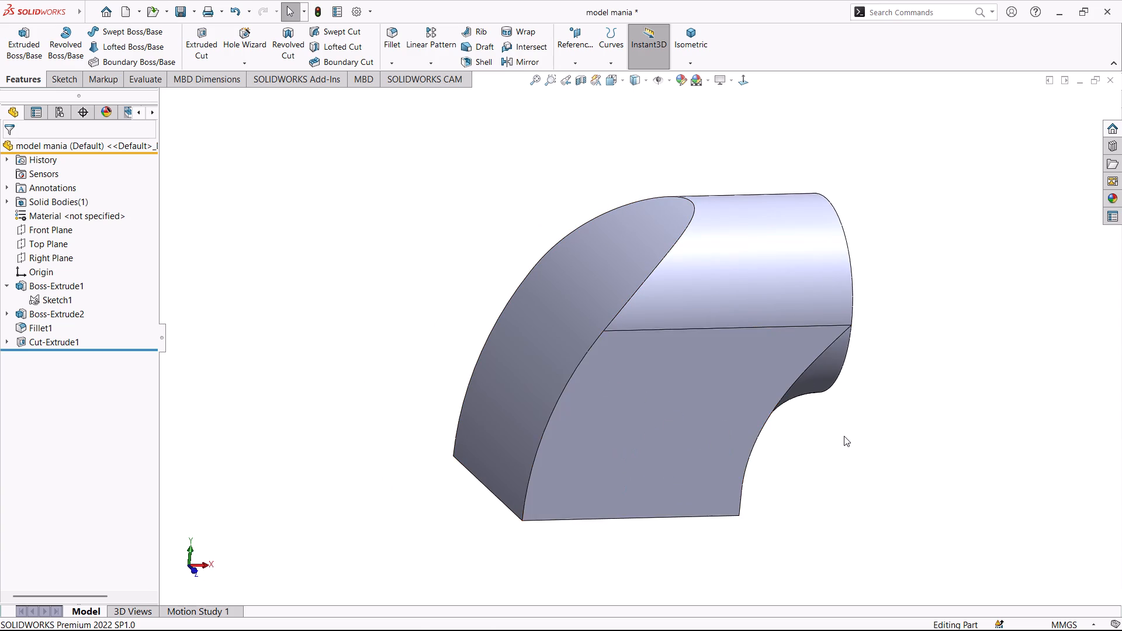
middle_drag(844, 436, 815, 279)
click(639, 452)
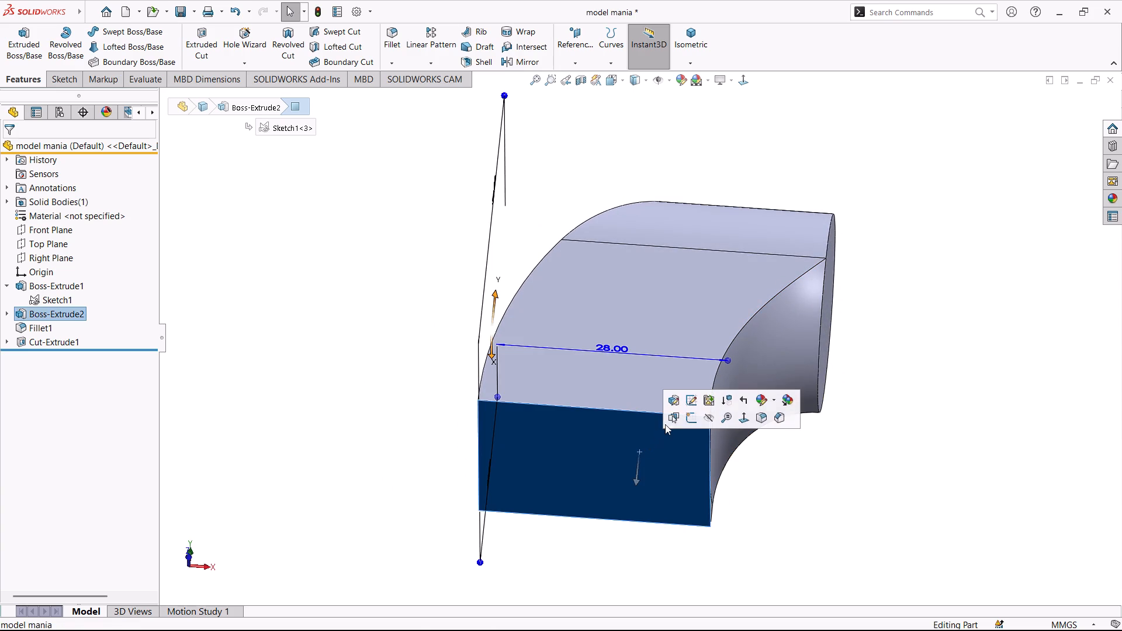
click(697, 417)
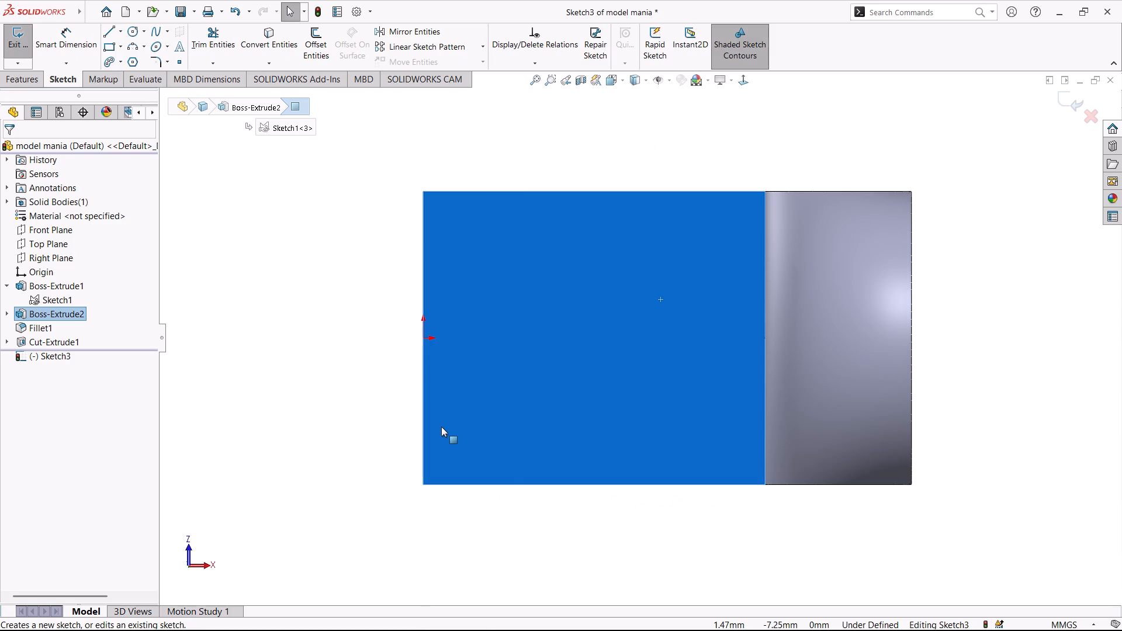
right_drag(364, 367, 251, 399)
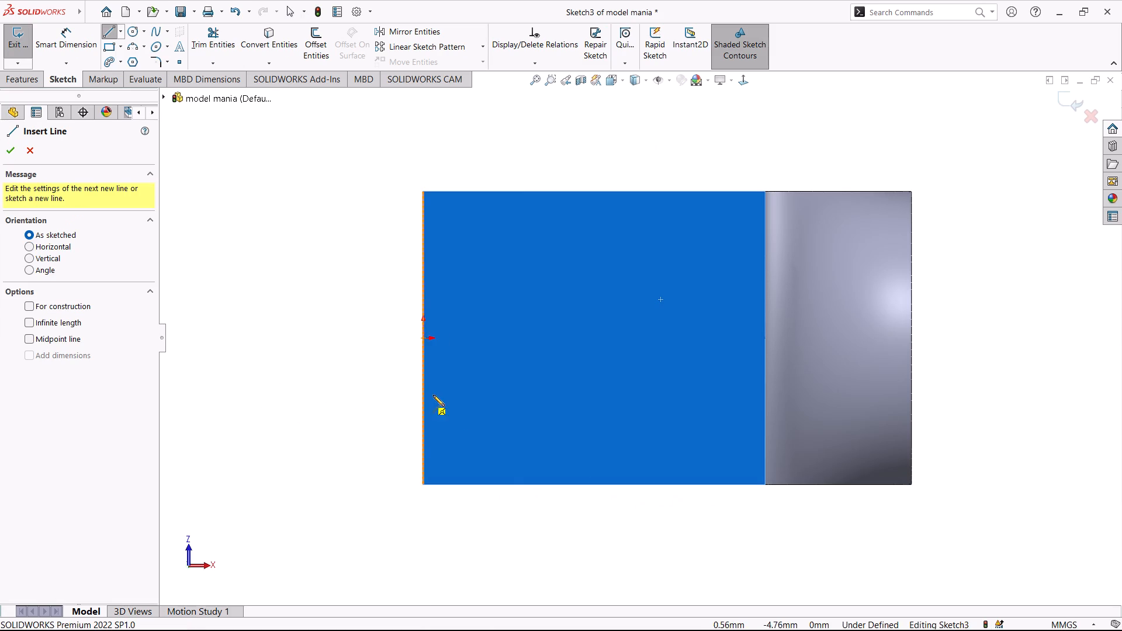
click(424, 243)
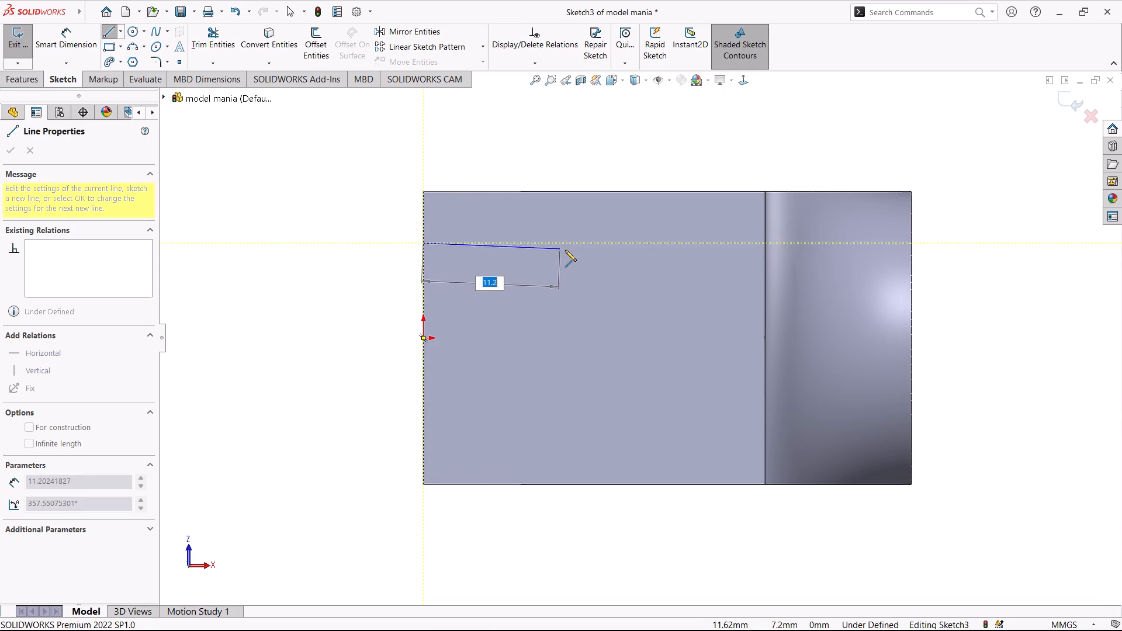
click(594, 242)
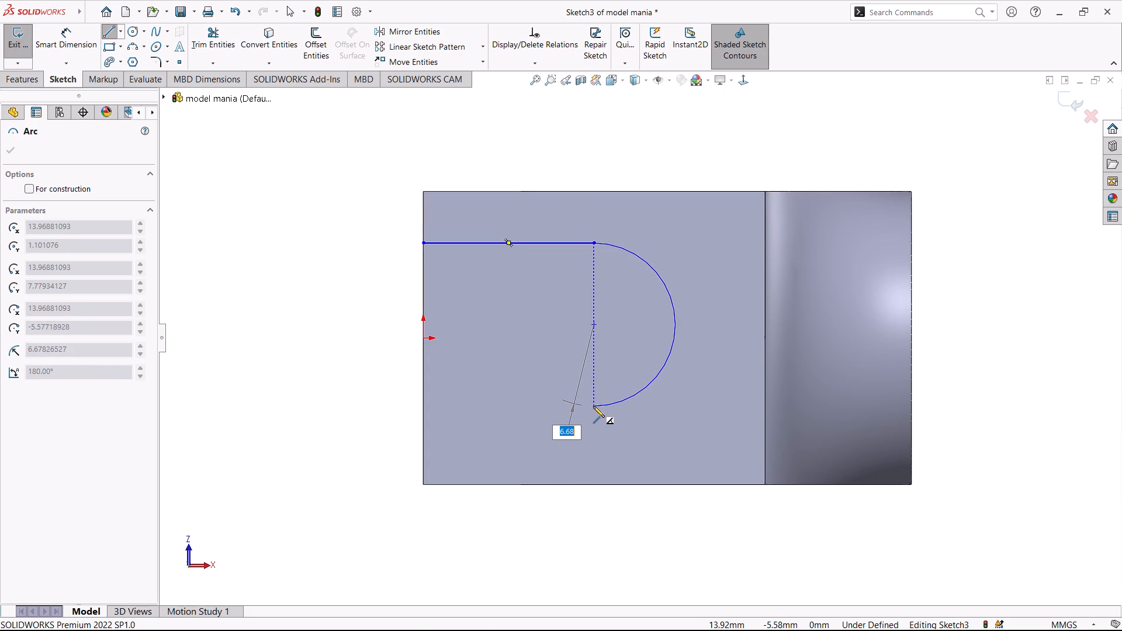
click(593, 406)
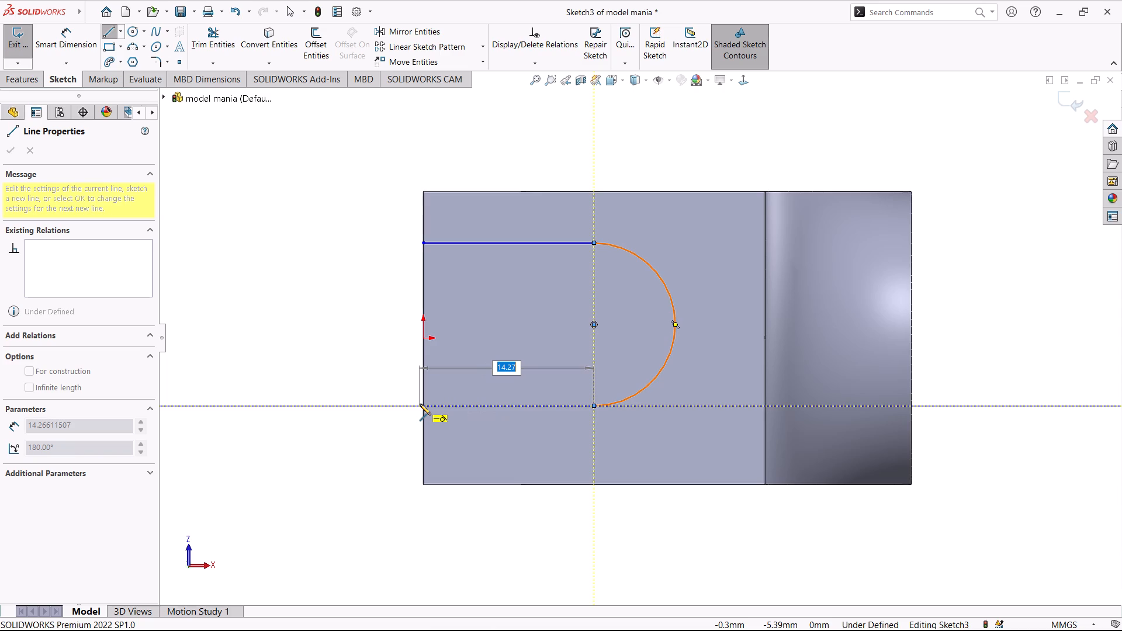
click(421, 404)
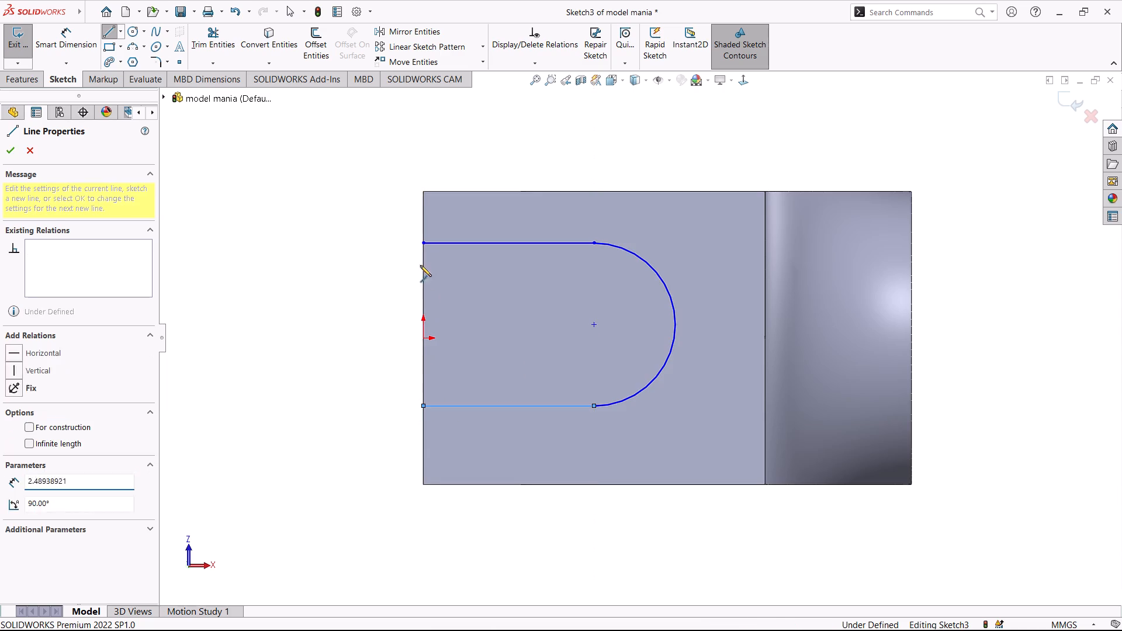
click(421, 244)
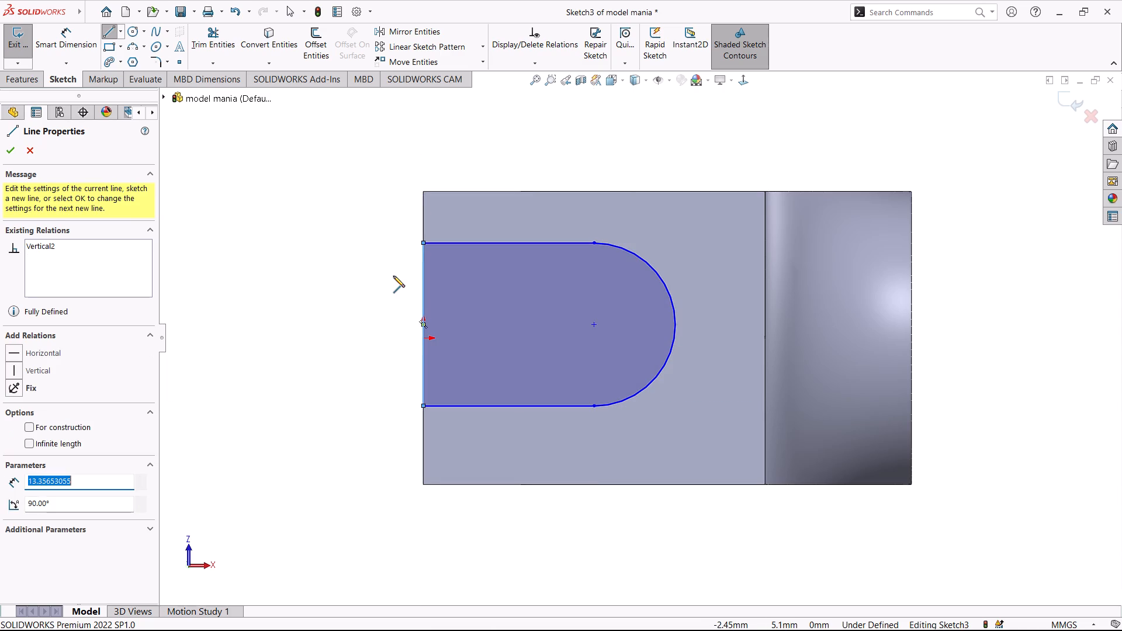
key(Escape)
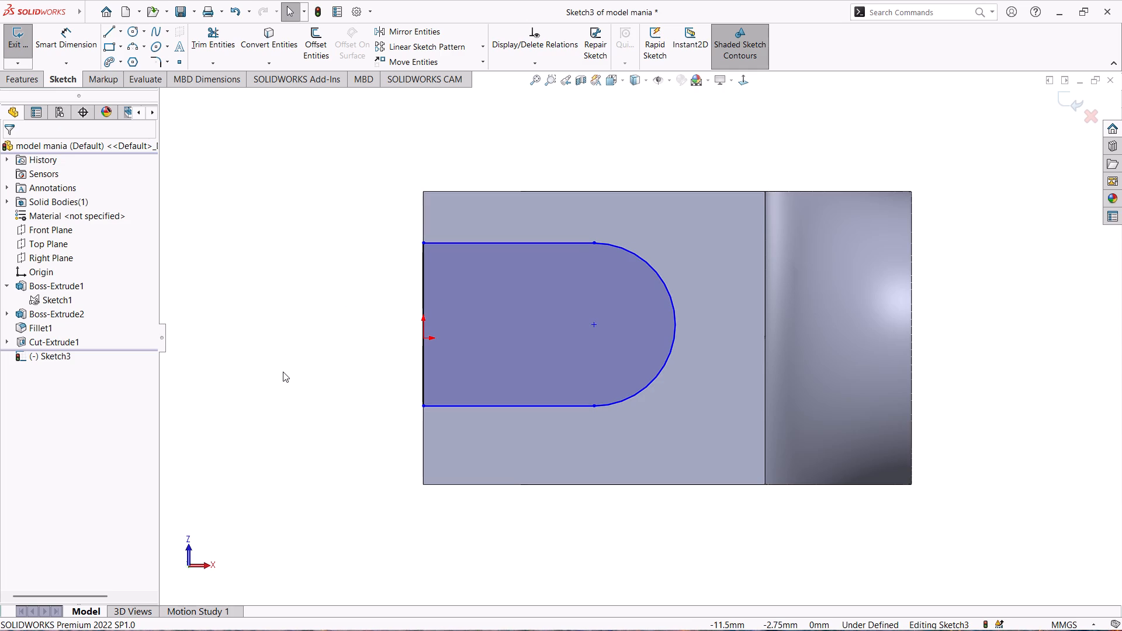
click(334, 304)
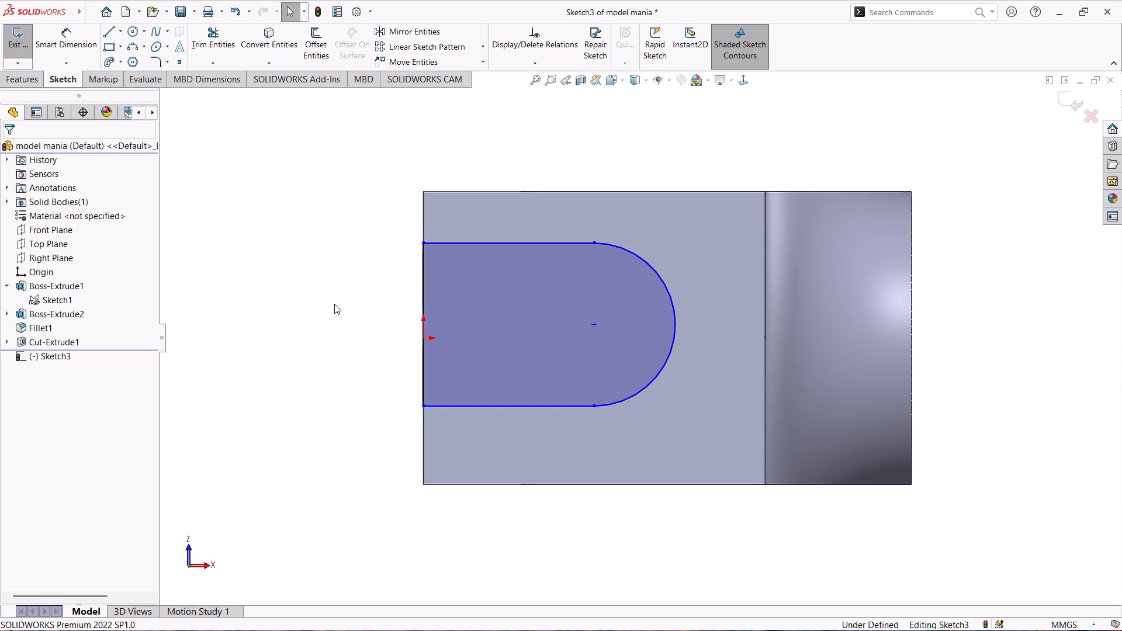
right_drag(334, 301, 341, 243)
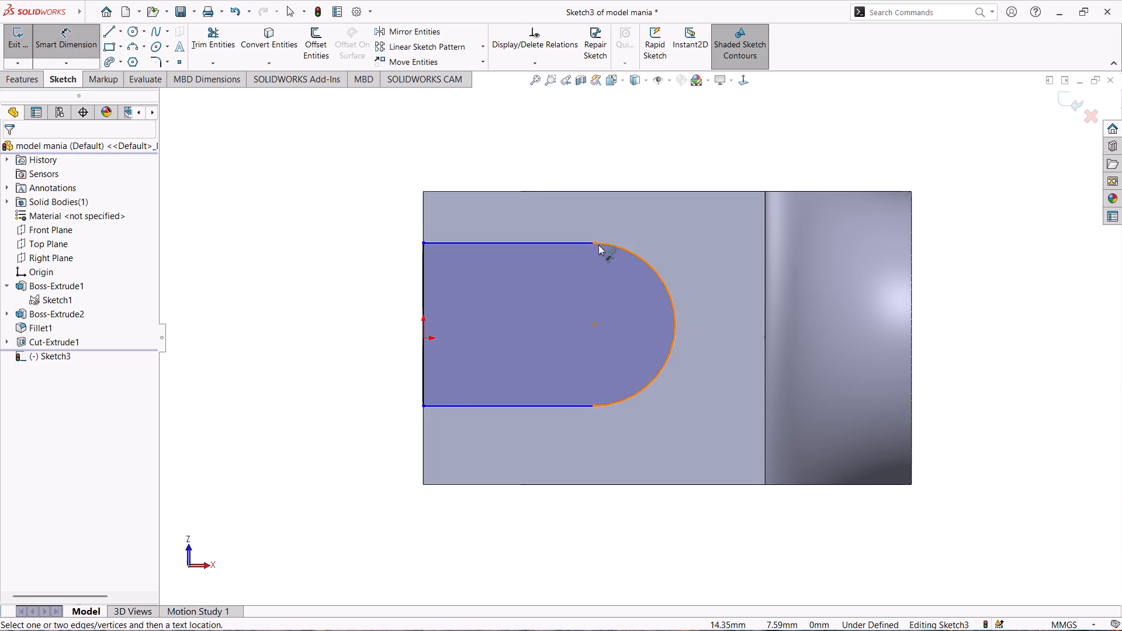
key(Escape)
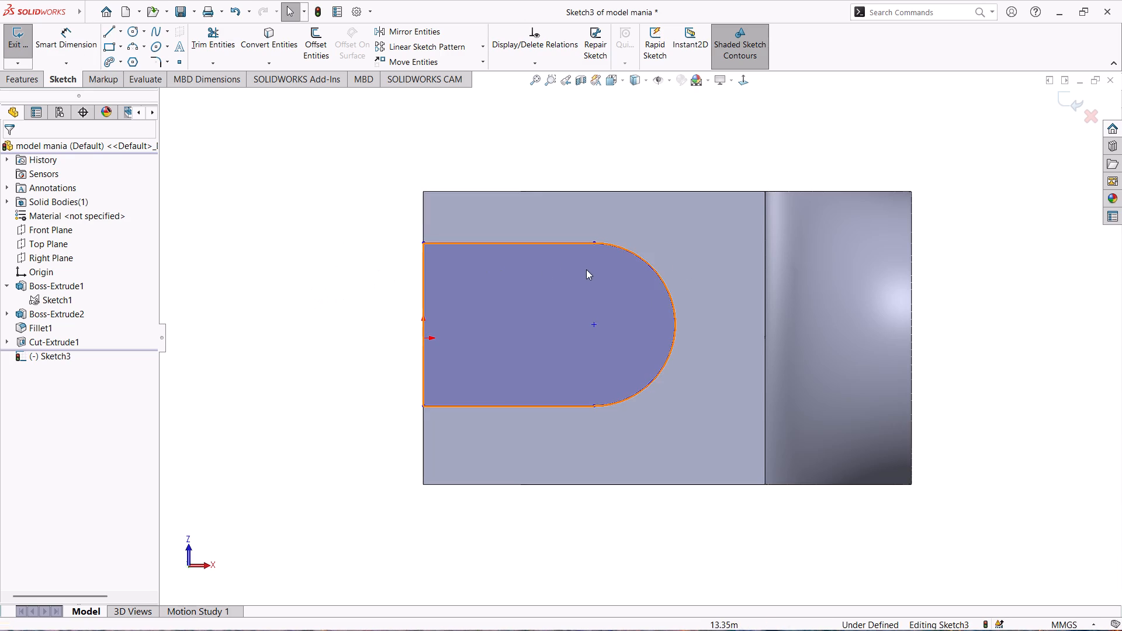
Add tangent relations at both endpoints of the end arc, where it meets the profile's two straight sides.
click(594, 243)
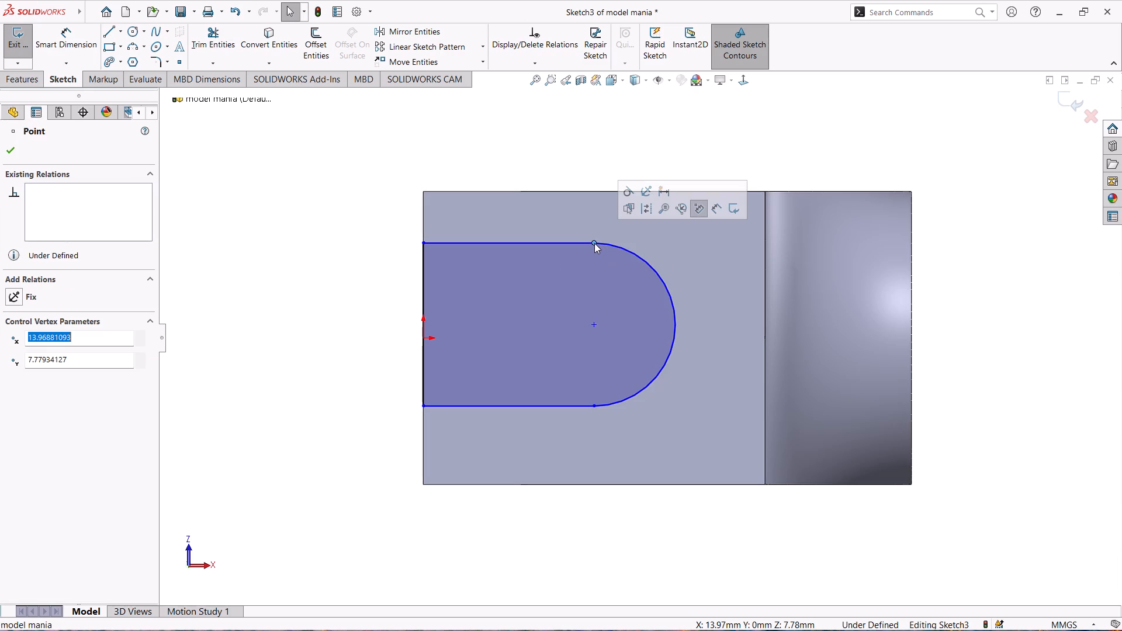
click(626, 190)
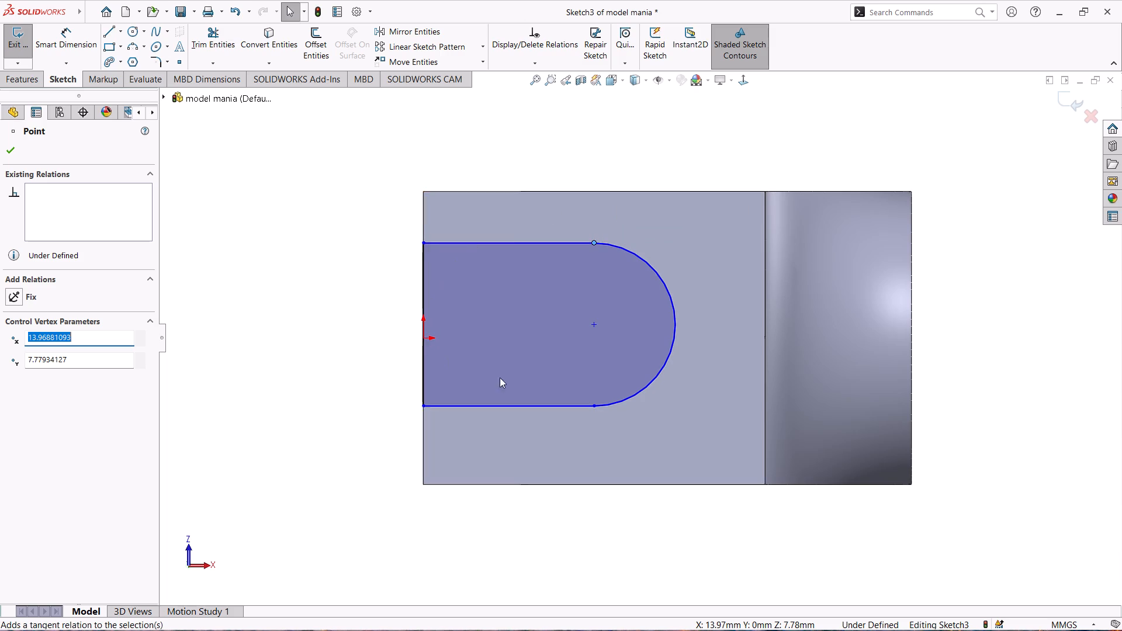
click(595, 405)
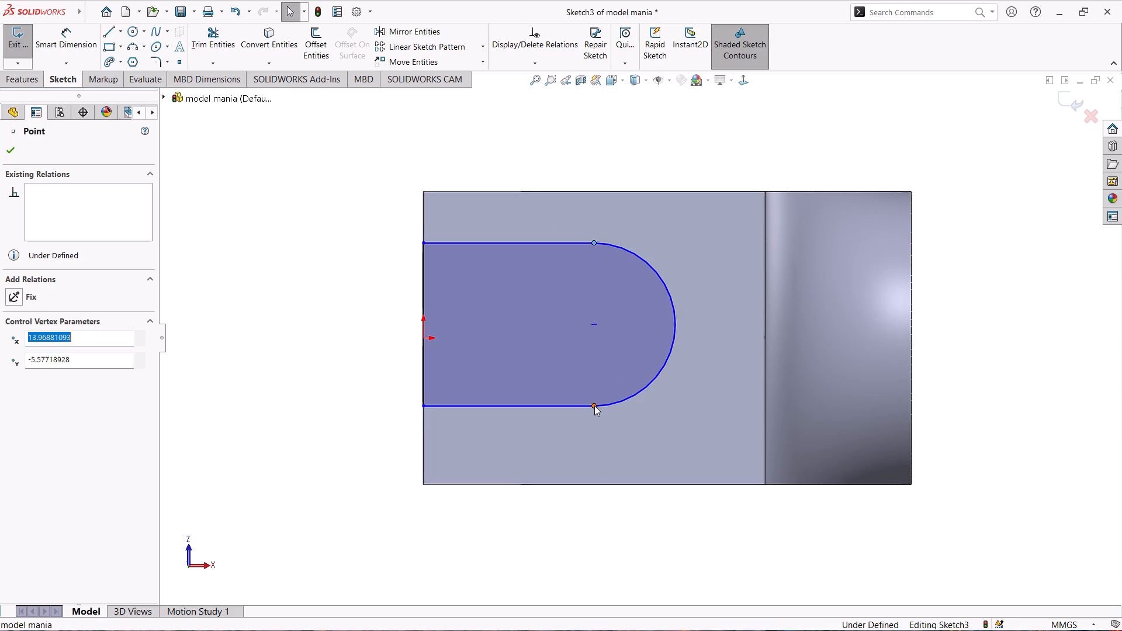
click(625, 358)
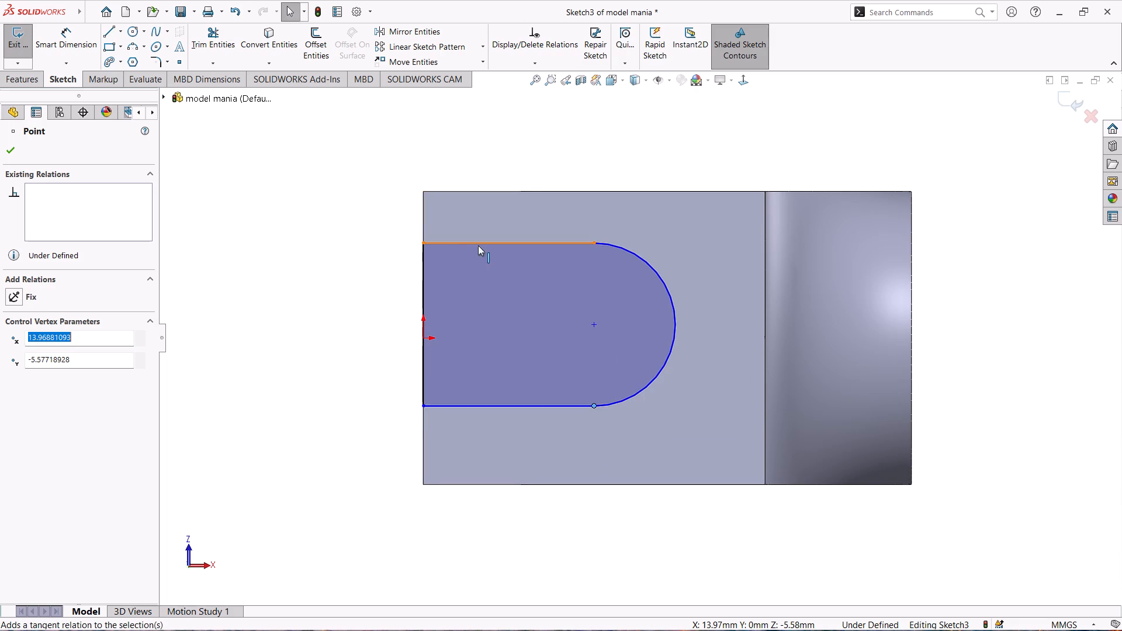
click(484, 245)
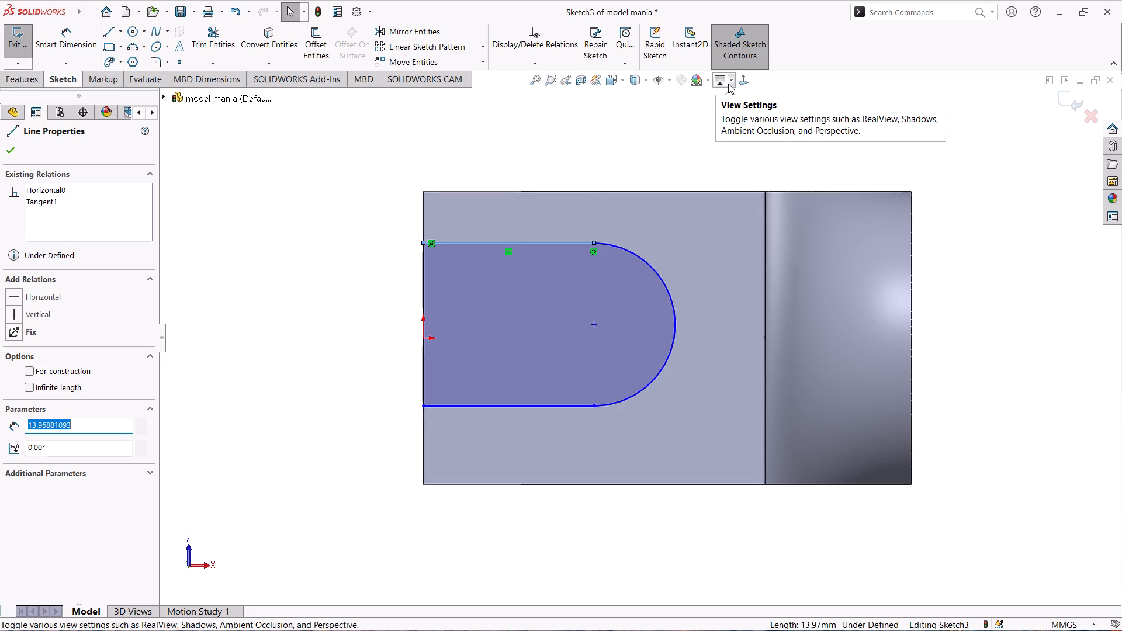
Turn on the display of origins in the graphics area.
click(669, 82)
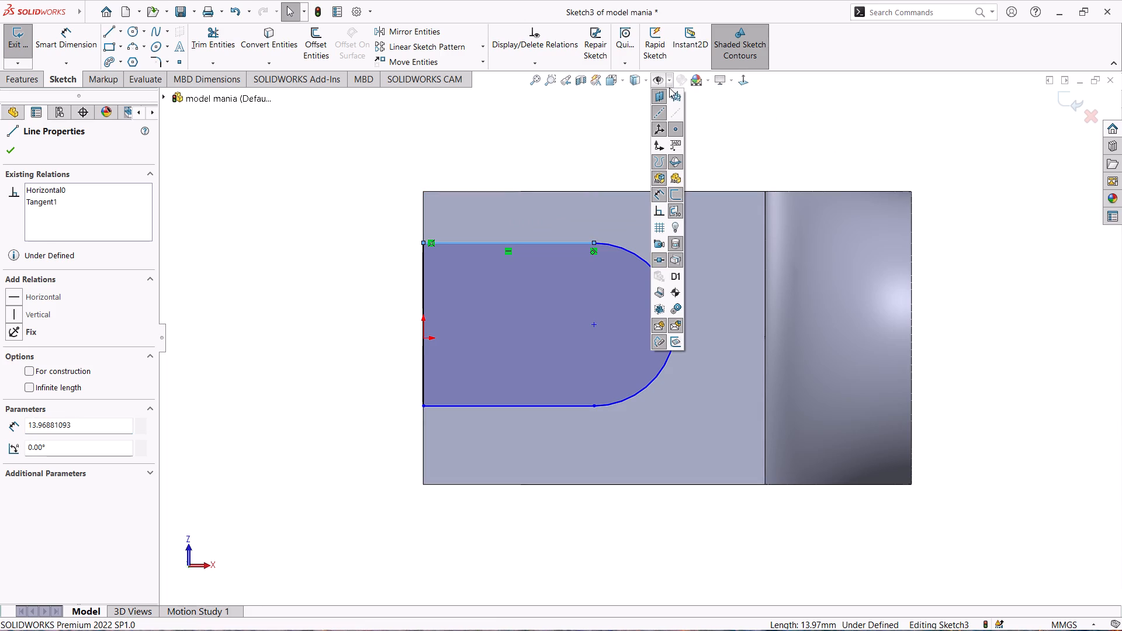
click(661, 143)
click(543, 138)
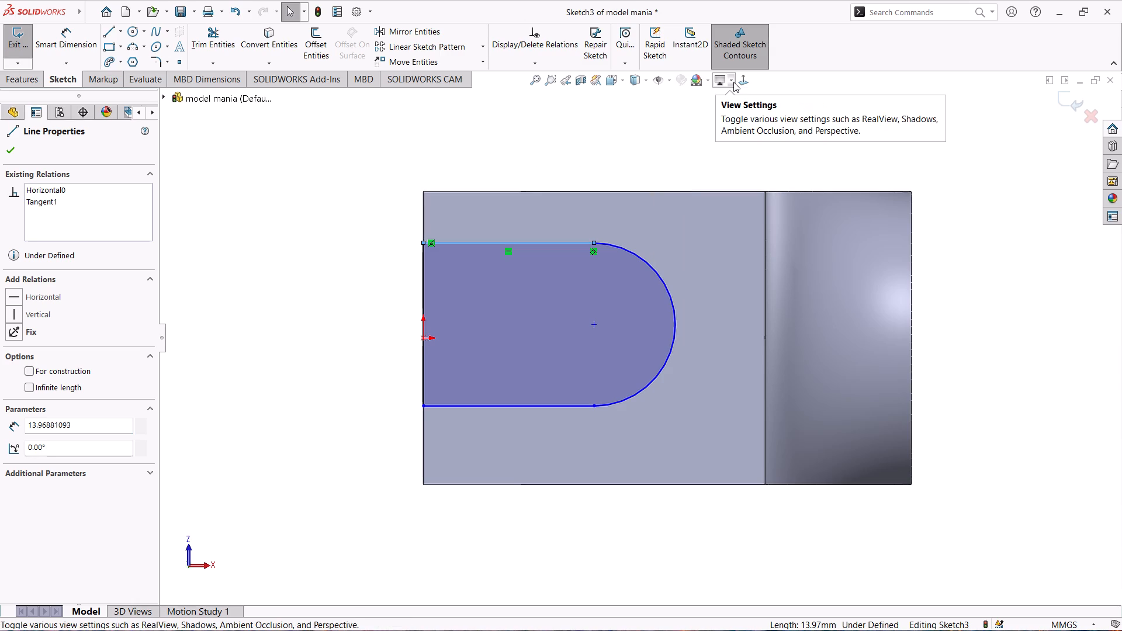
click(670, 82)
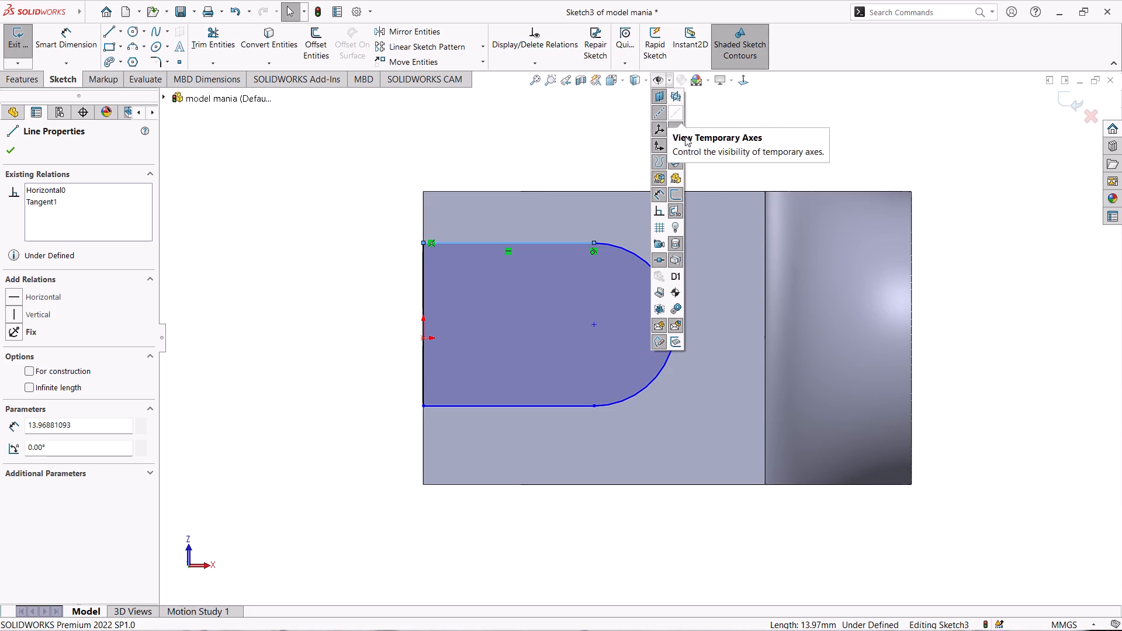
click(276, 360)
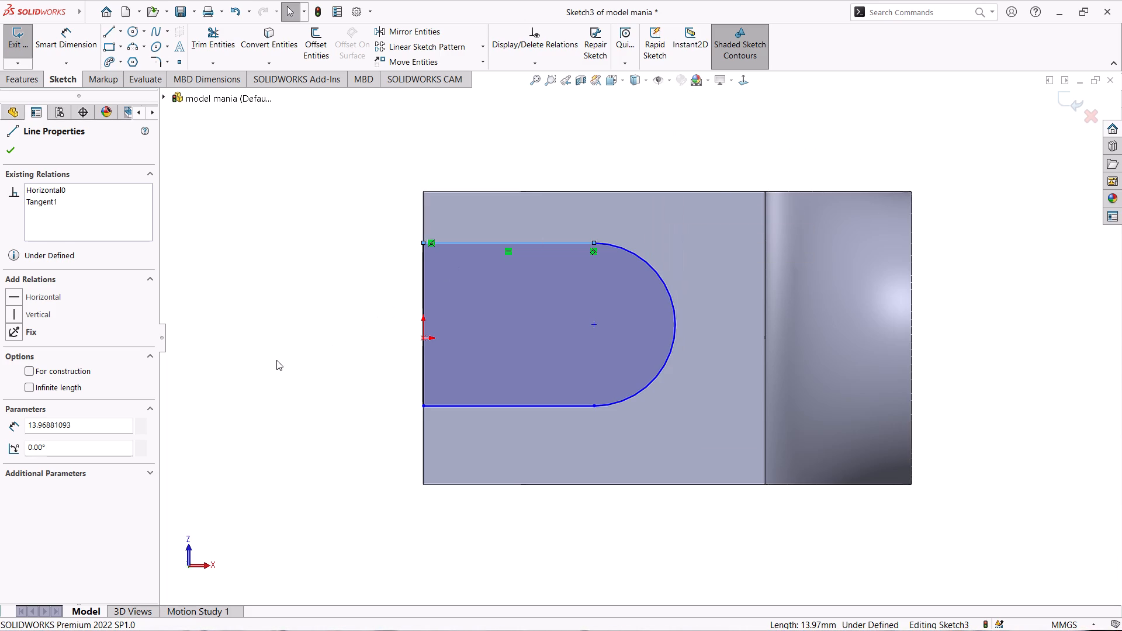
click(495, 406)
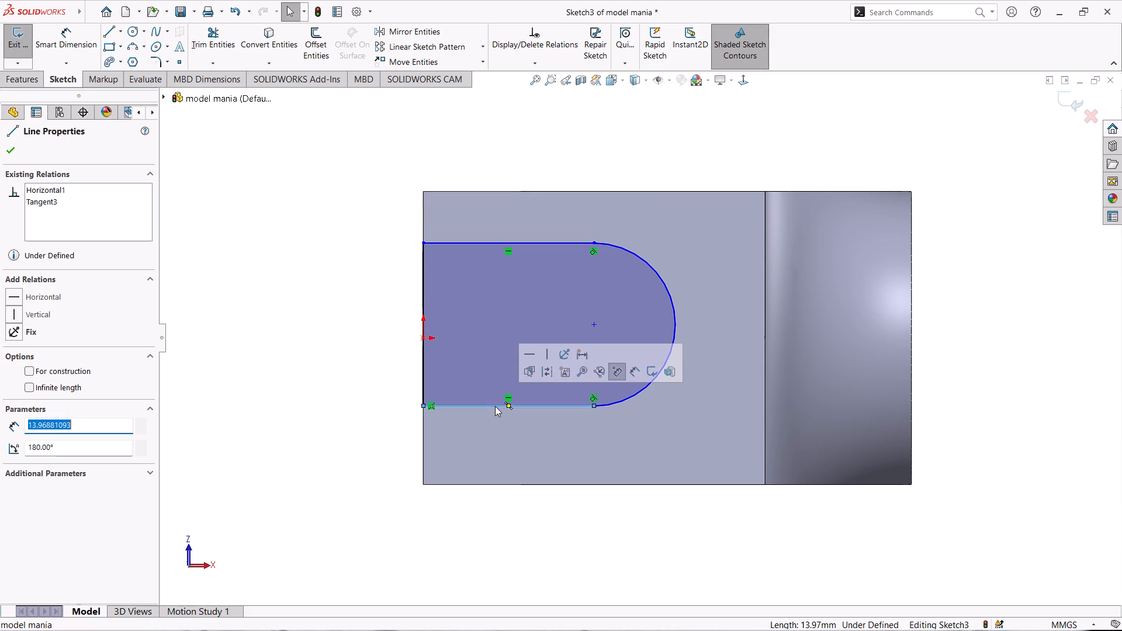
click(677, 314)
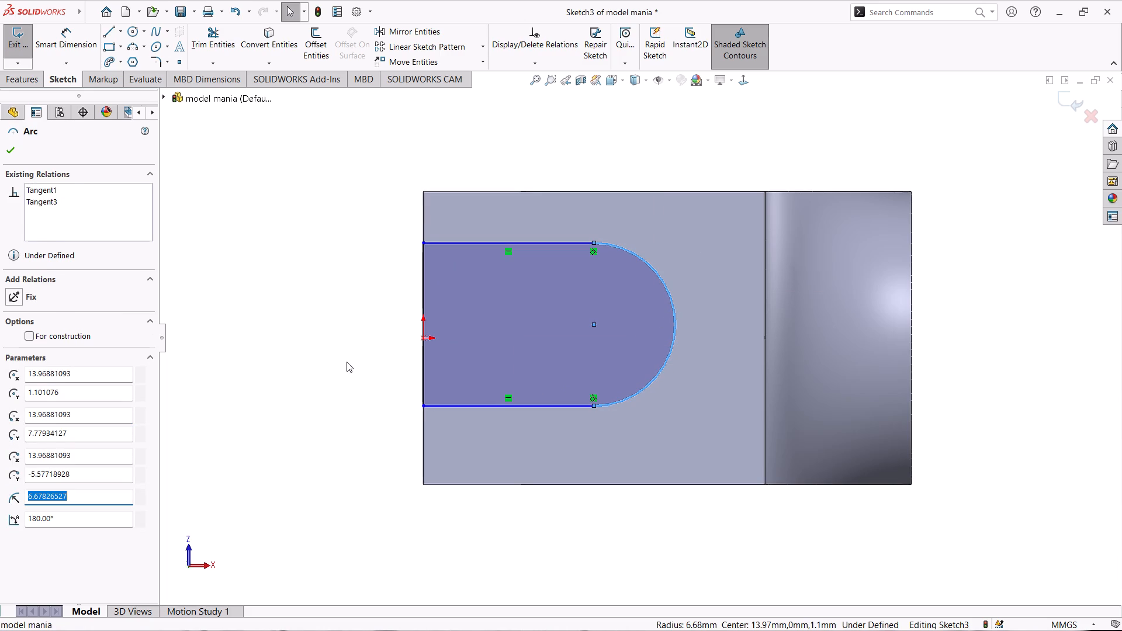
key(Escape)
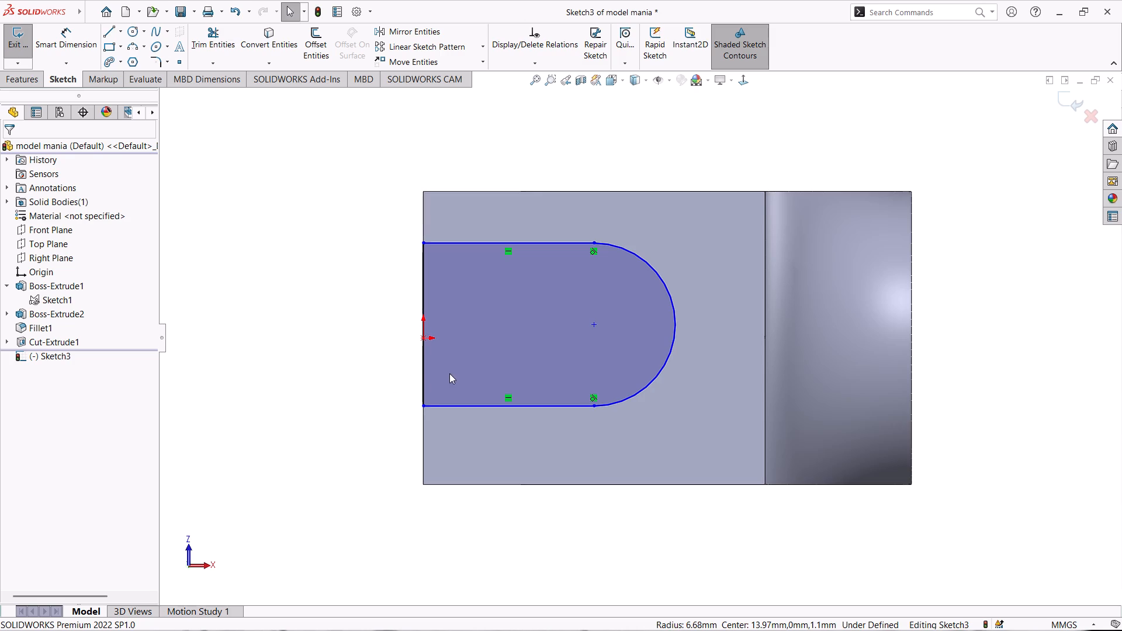
Sketch a circle centred on the end arc's centre inside the profile and dimension its diameter to 14 mm.
right_drag(305, 306, 373, 305)
click(594, 322)
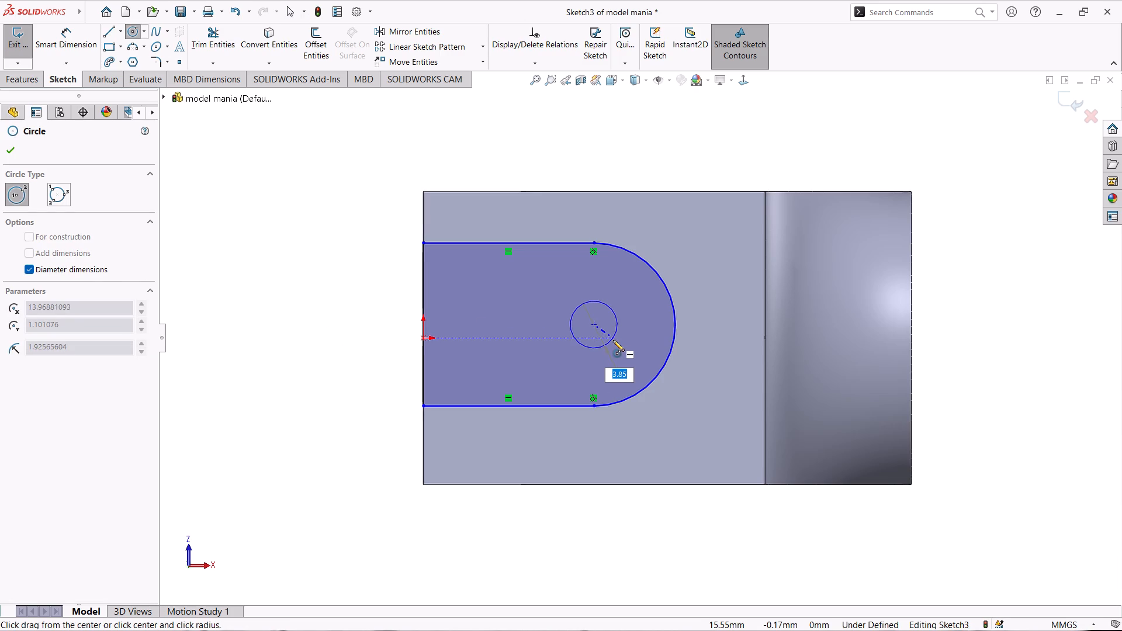
click(616, 348)
right_drag(266, 344, 275, 299)
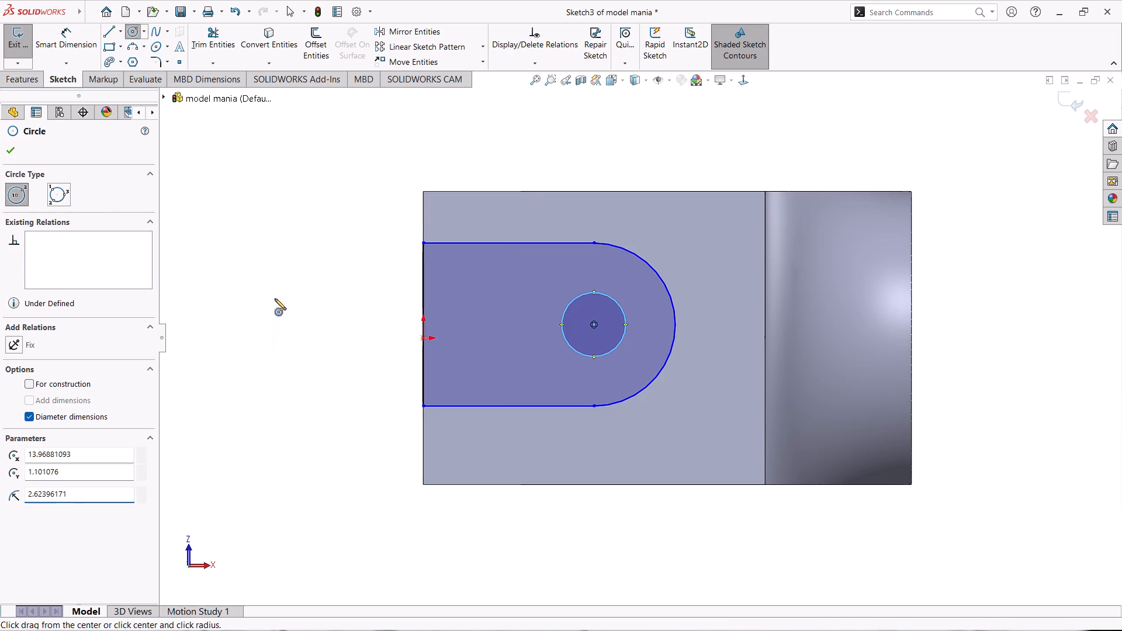
right_drag(275, 299, 278, 269)
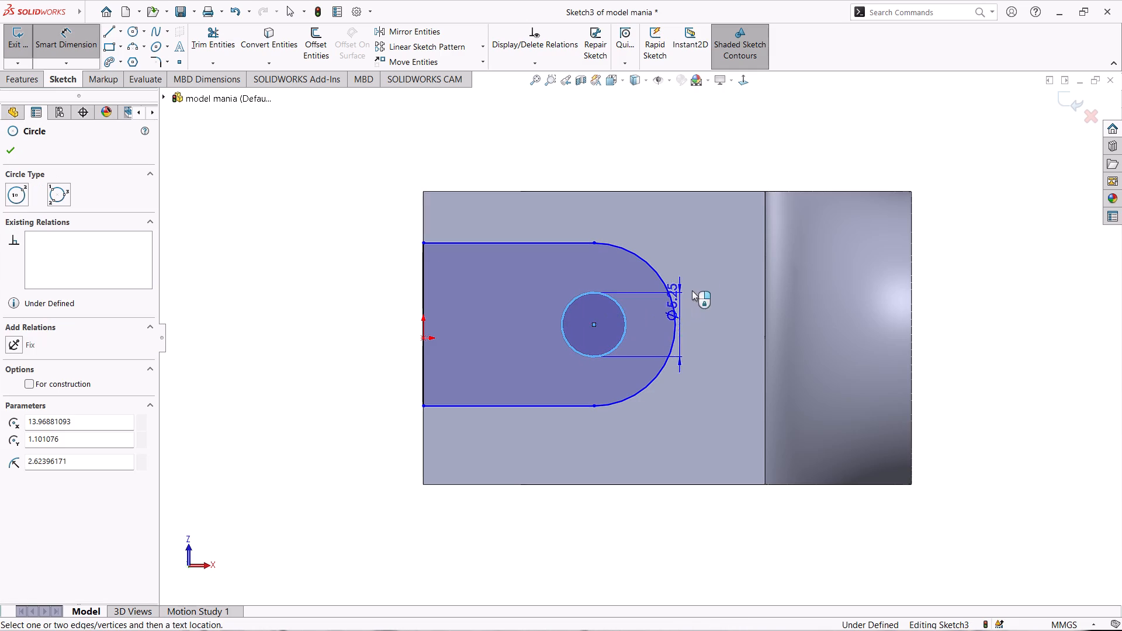
click(711, 269)
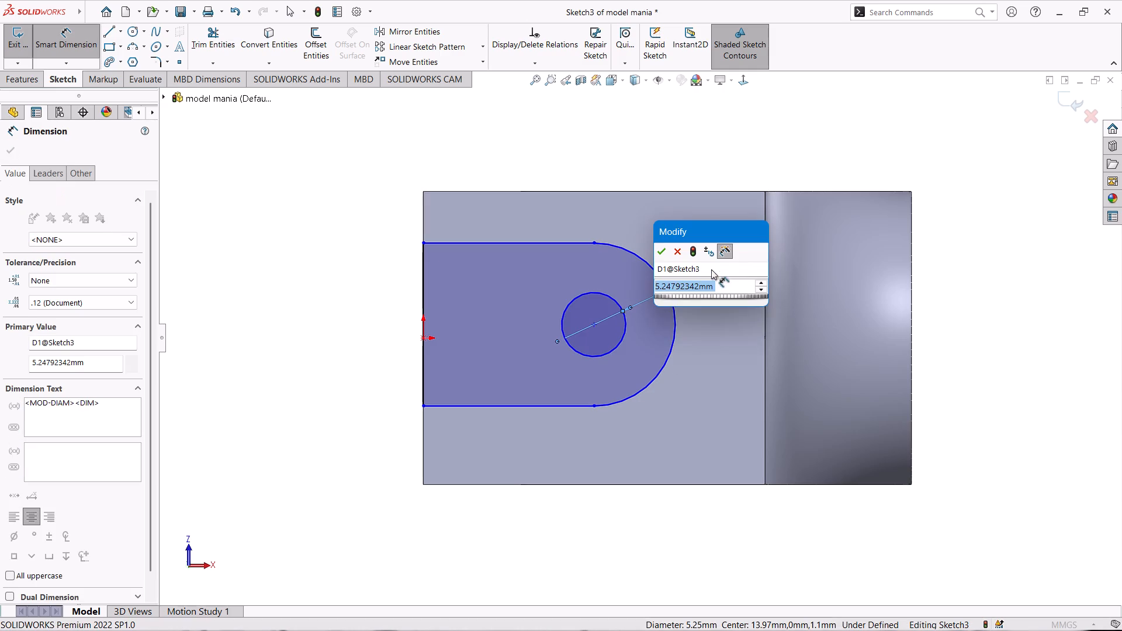
text(14)
key(Return)
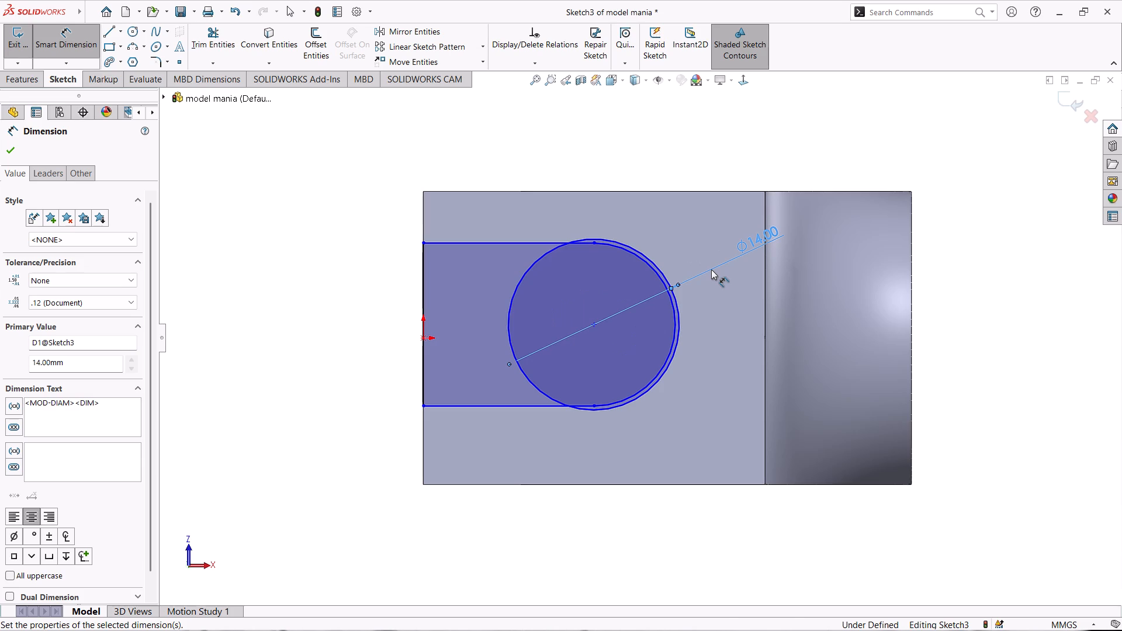
Set the diameter of the circle inside the slot-shaped profile to 6.6 mm.
double_click(758, 234)
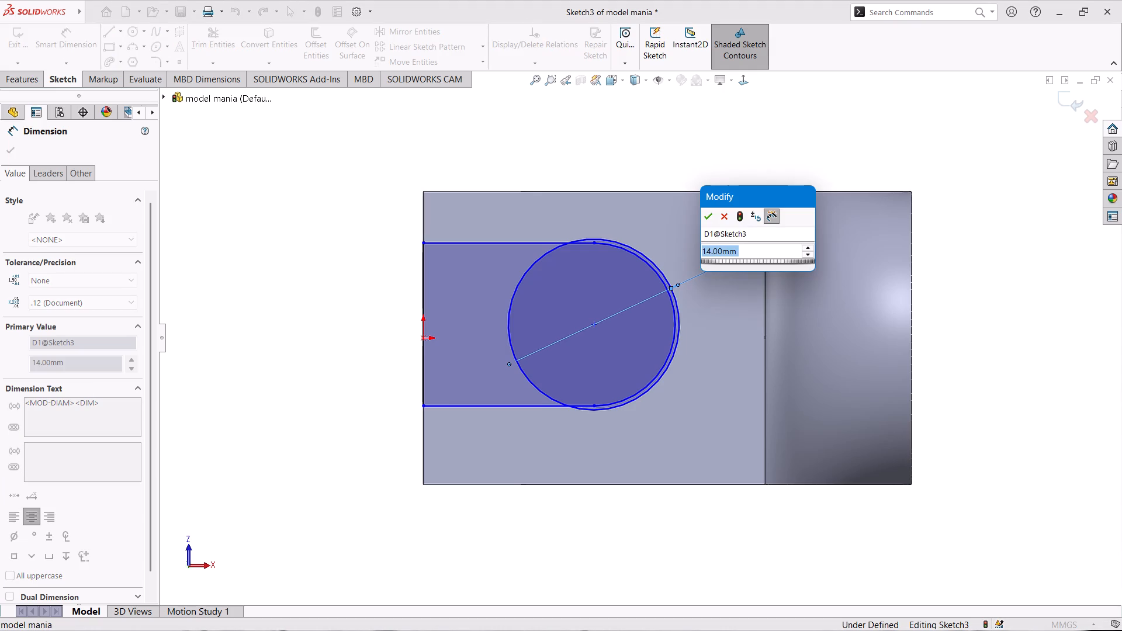
text(6.6)
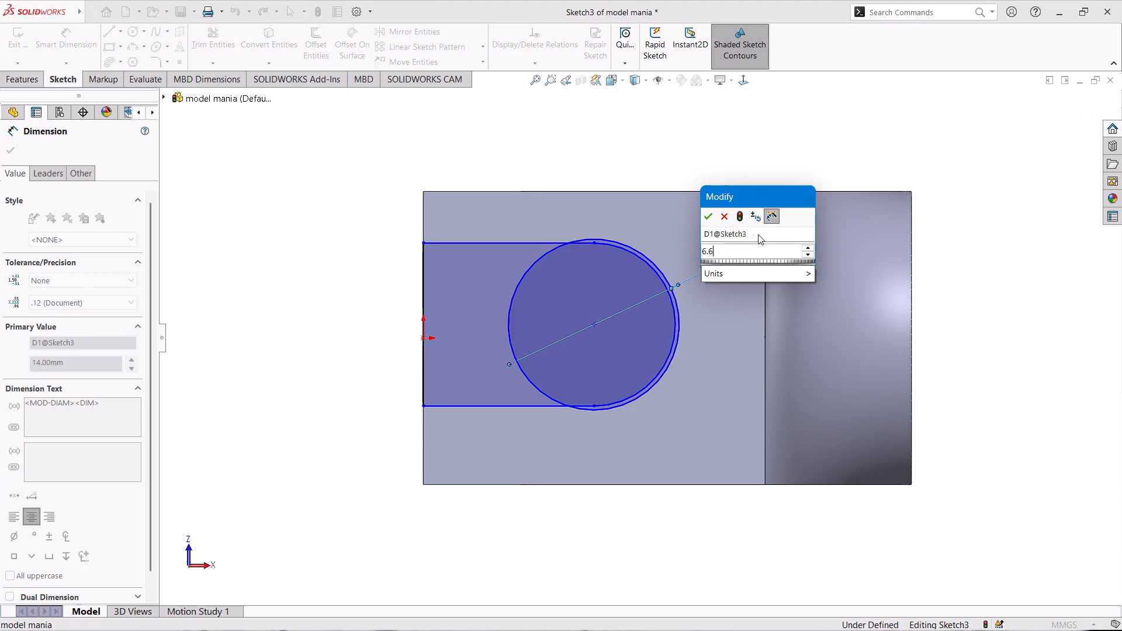
key(Return)
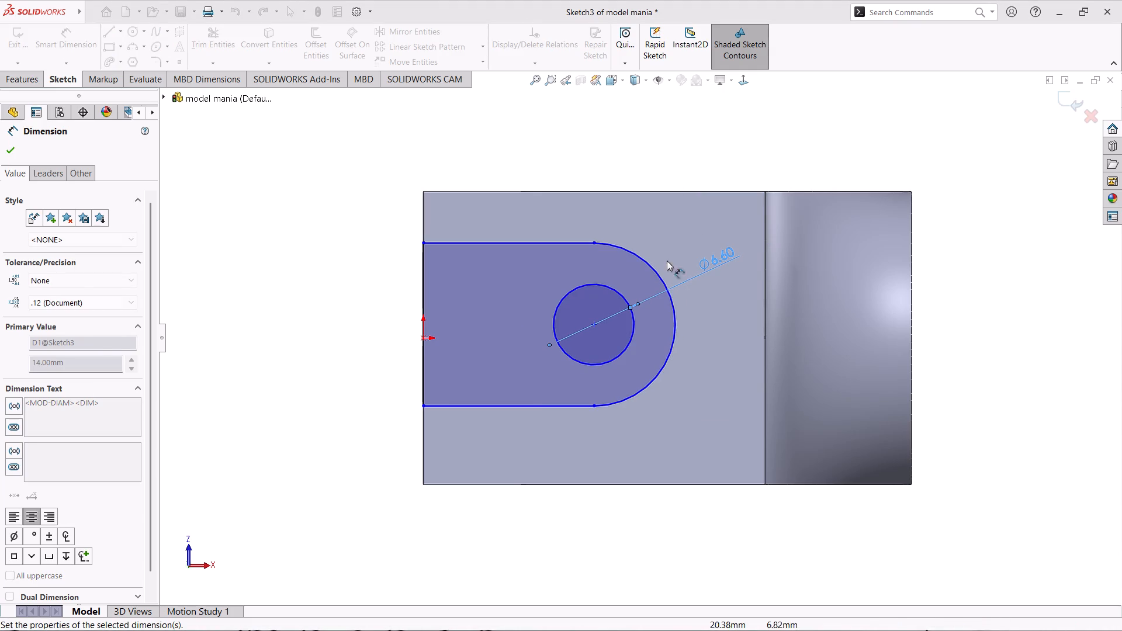
Dimension the radius of the slot-shaped profile's end arc to 14 mm.
click(654, 264)
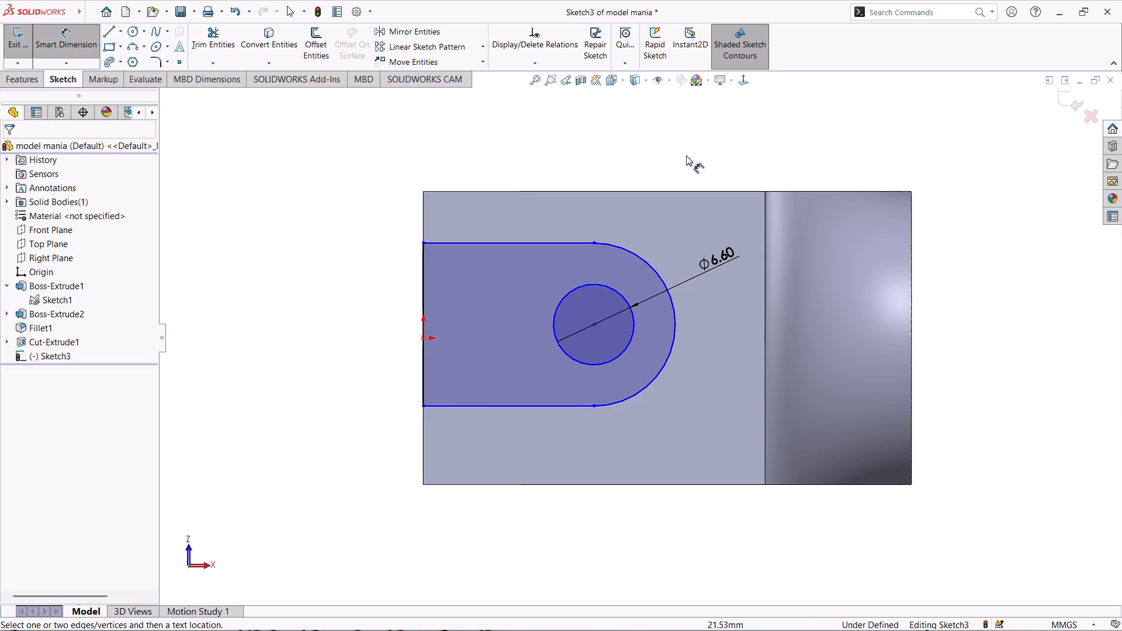
click(651, 266)
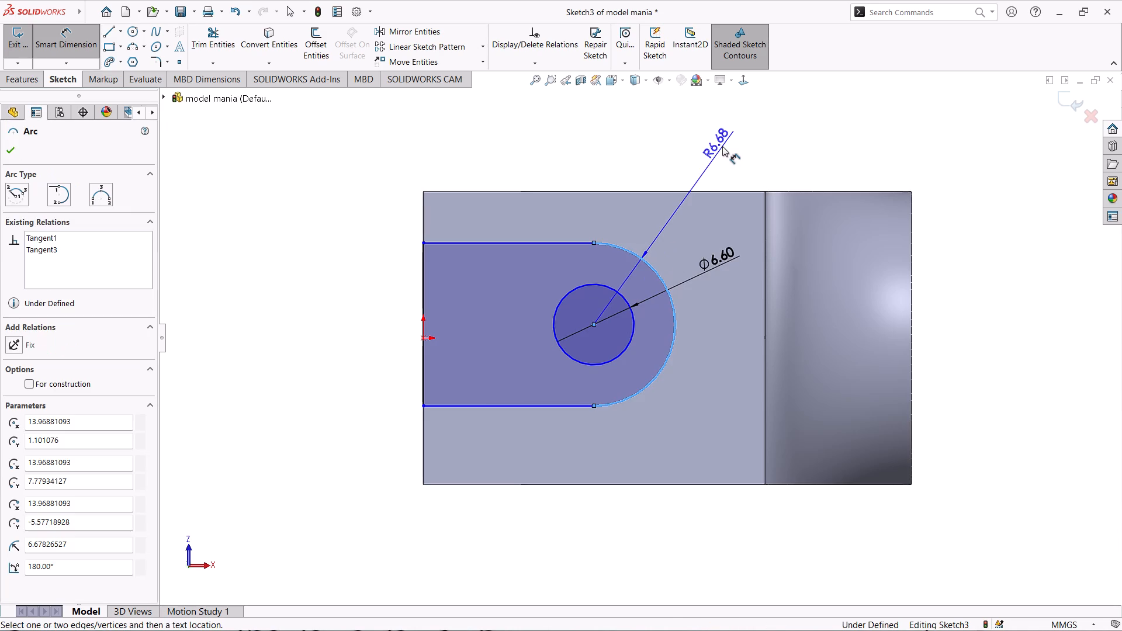
click(727, 142)
text(14)
key(Return)
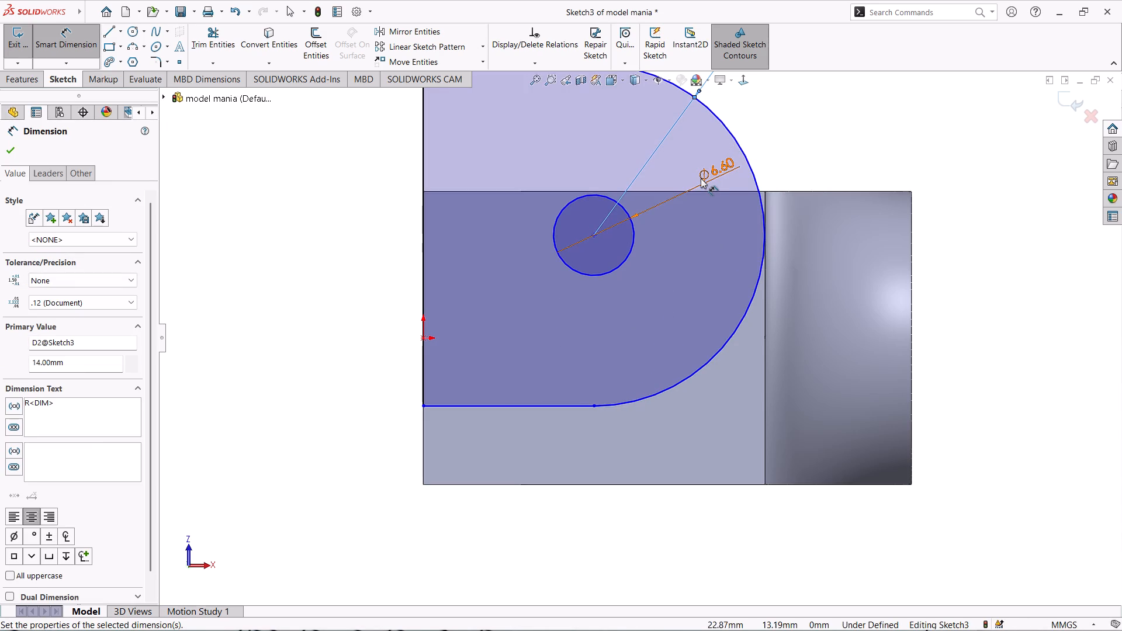
scroll(701, 178, down, 2)
scroll(701, 178, up, 1)
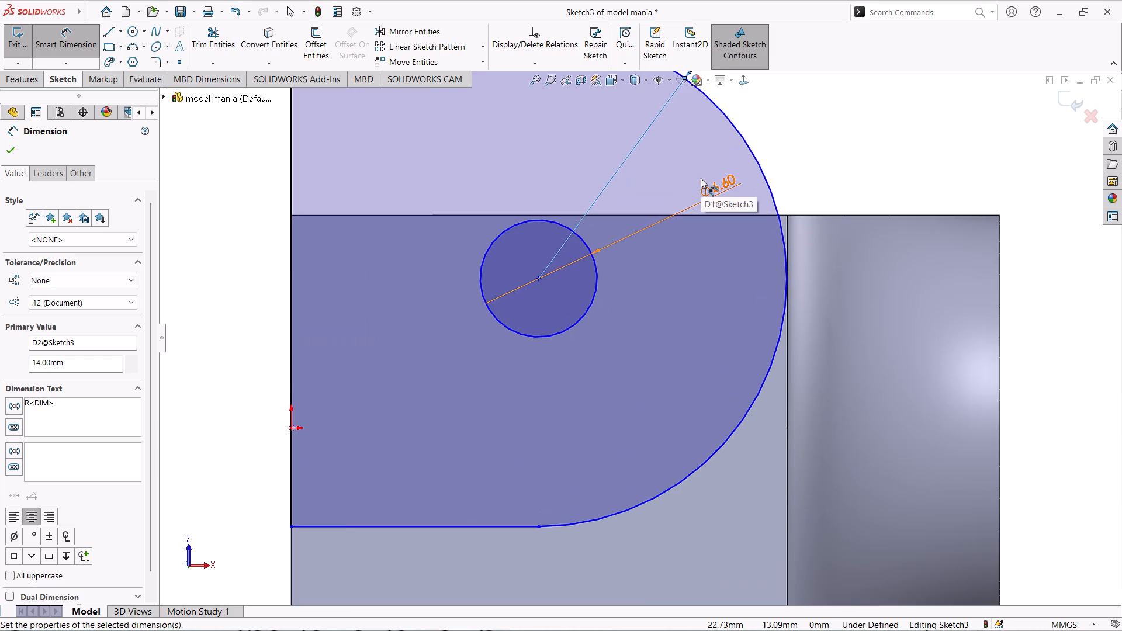
scroll(701, 178, up, 5)
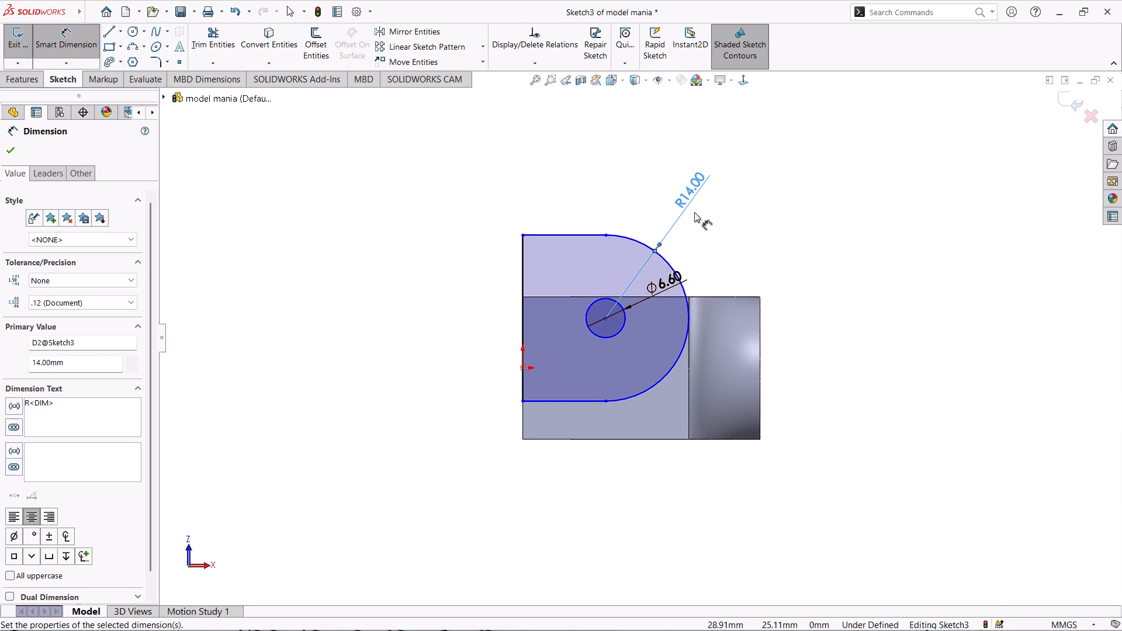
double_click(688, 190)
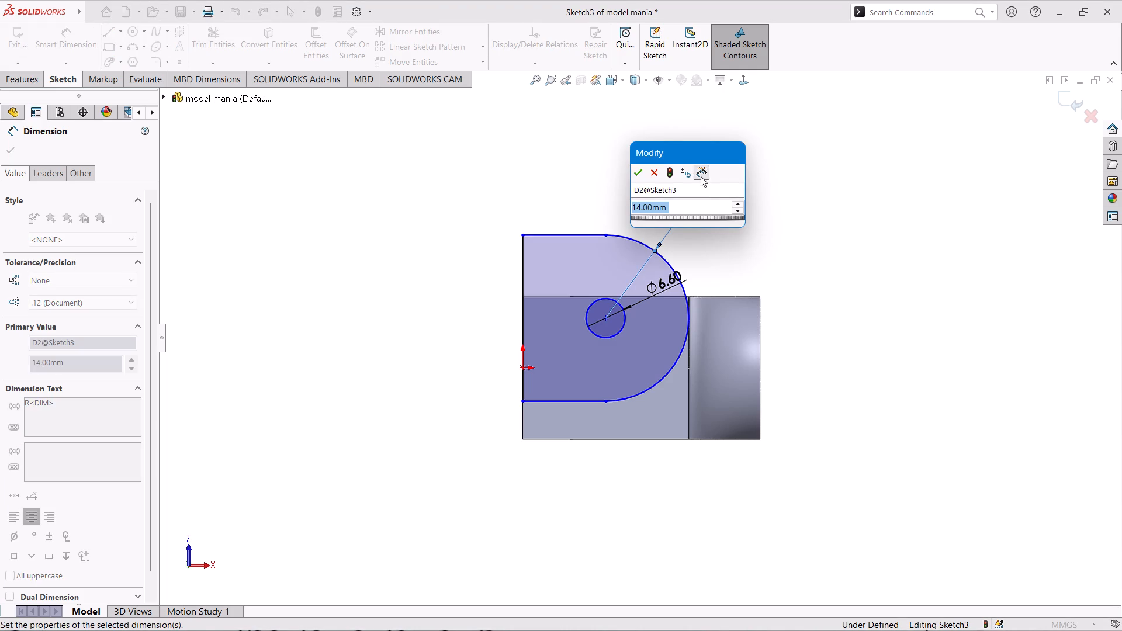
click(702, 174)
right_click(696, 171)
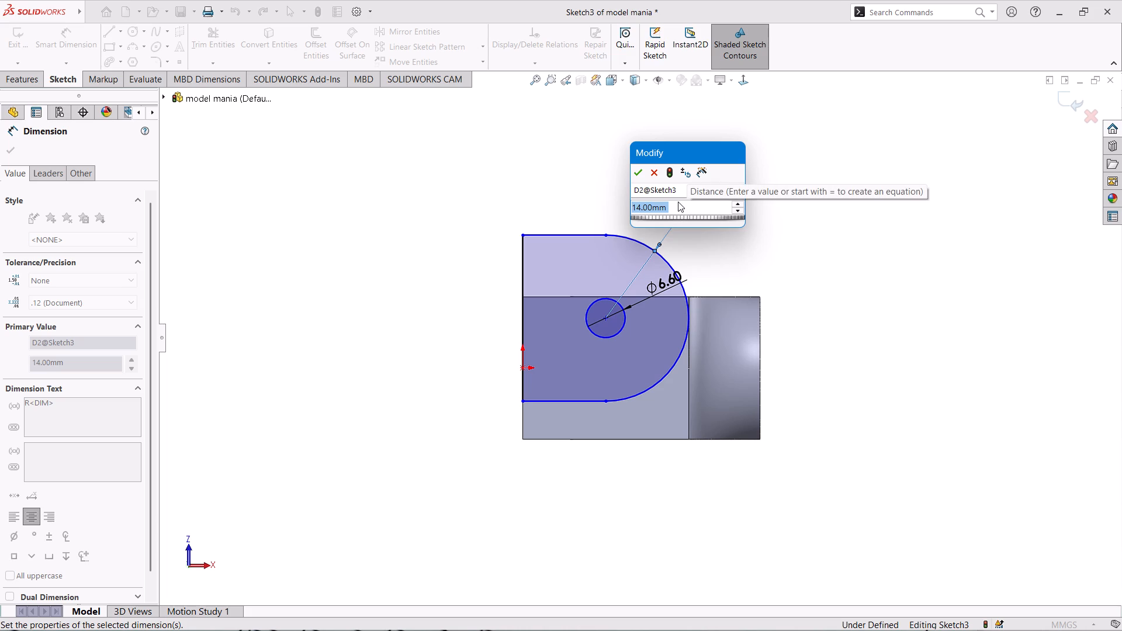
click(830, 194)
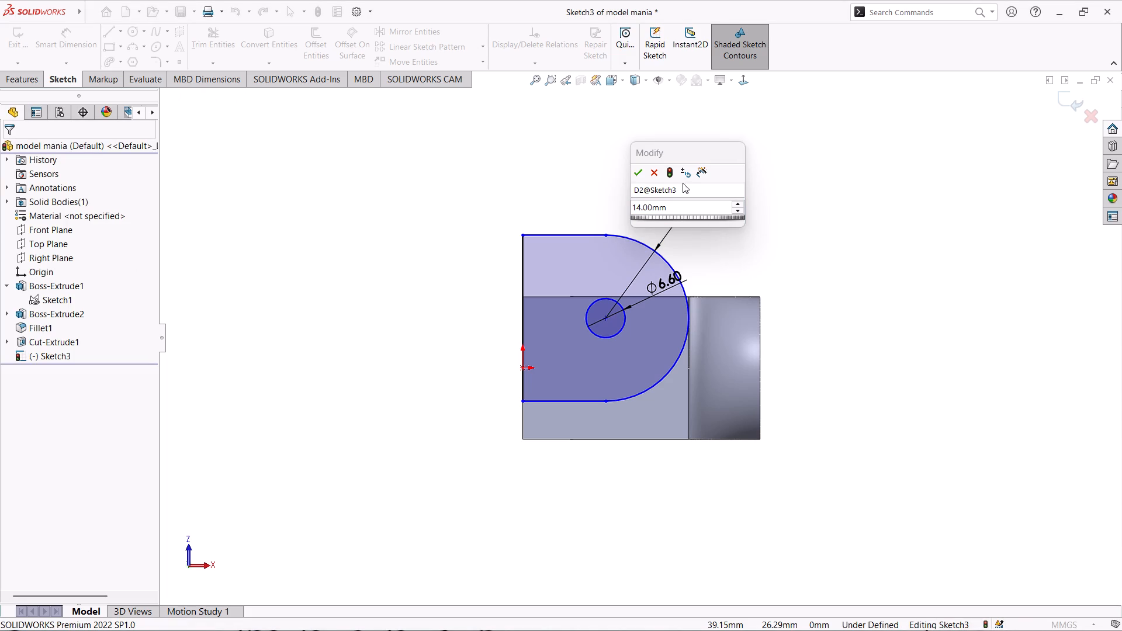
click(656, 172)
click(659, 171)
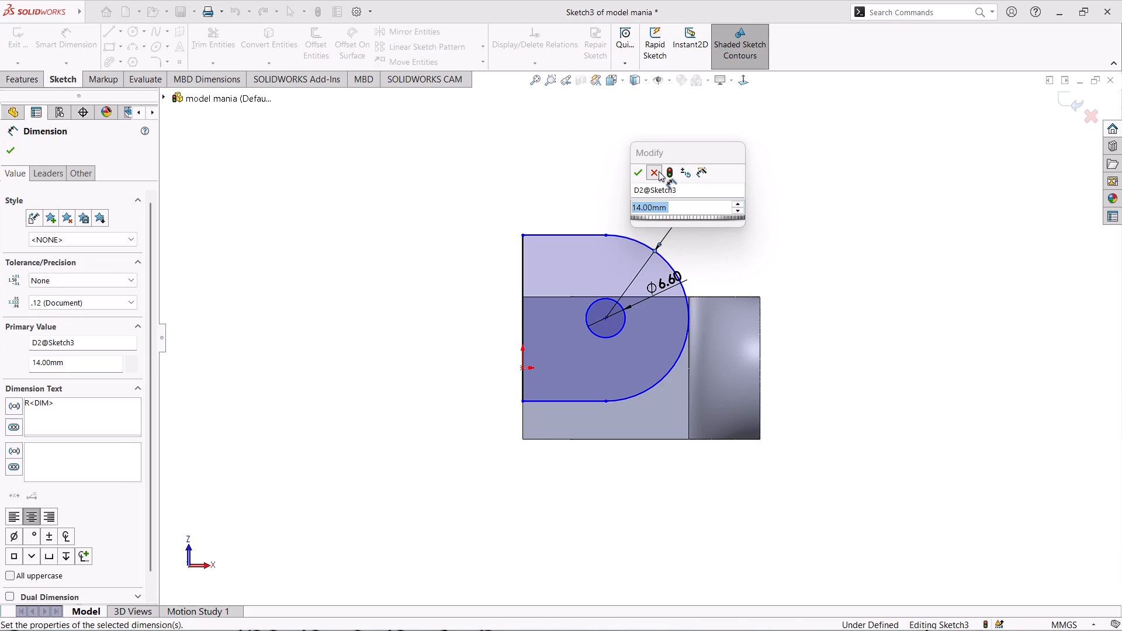
Set the radius of the profile's end arc to 7 mm.
double_click(686, 186)
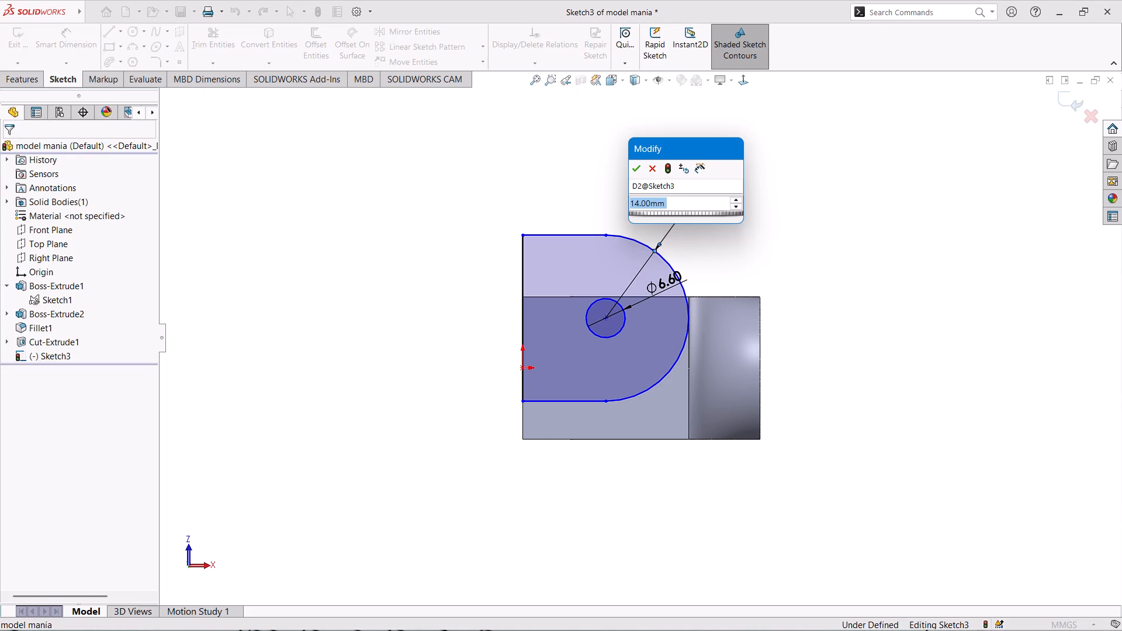
key(7)
key(Return)
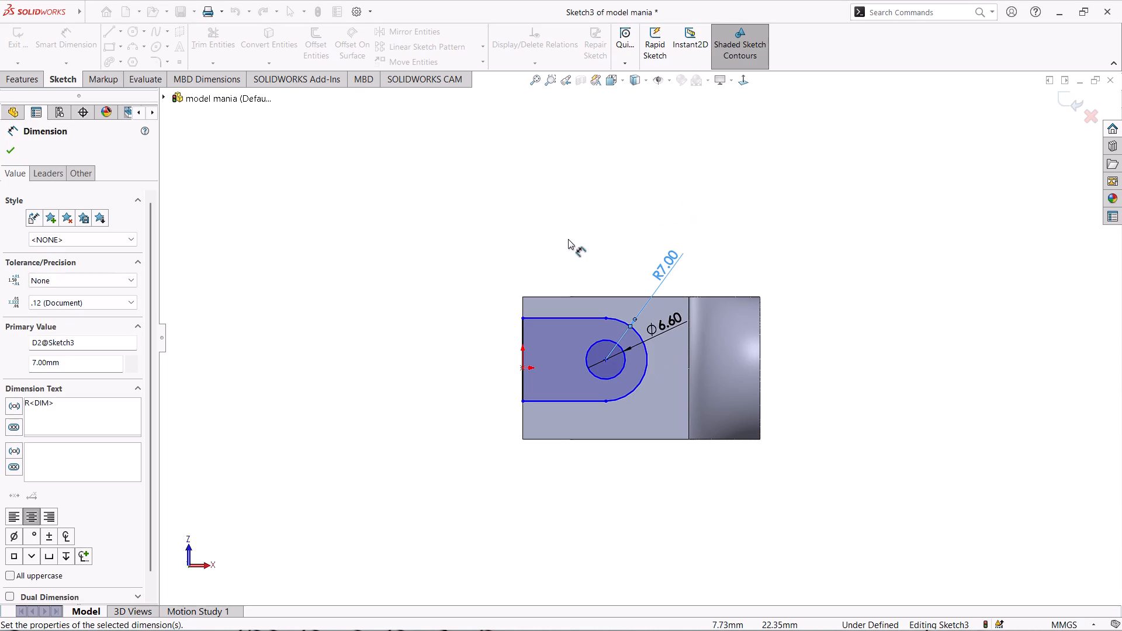
scroll(616, 240, down, 2)
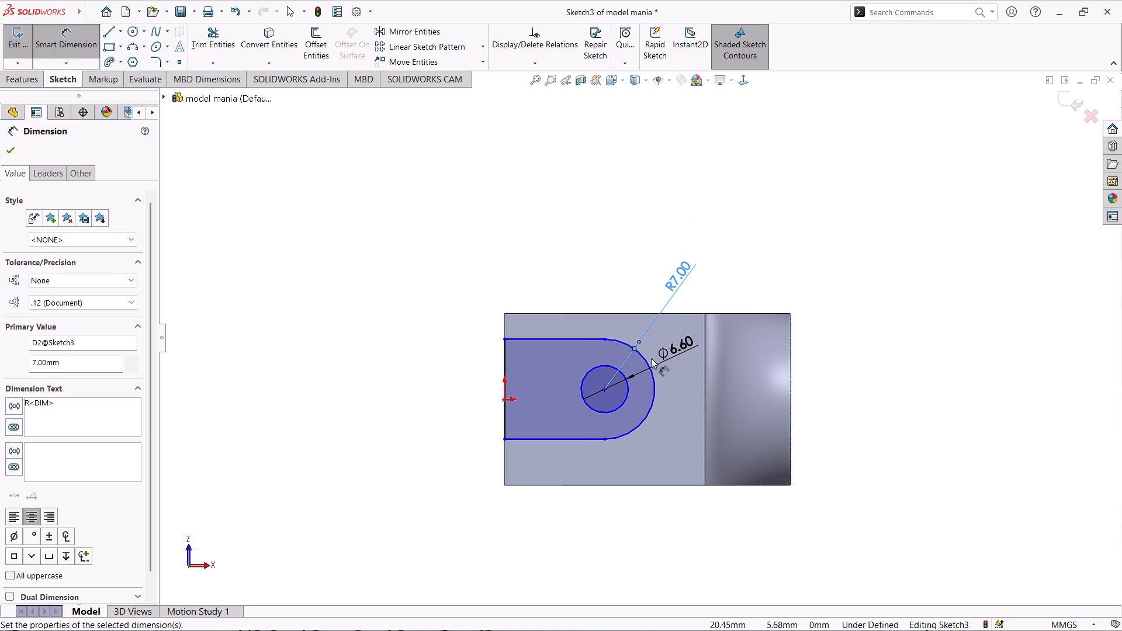
scroll(666, 383, down, 4)
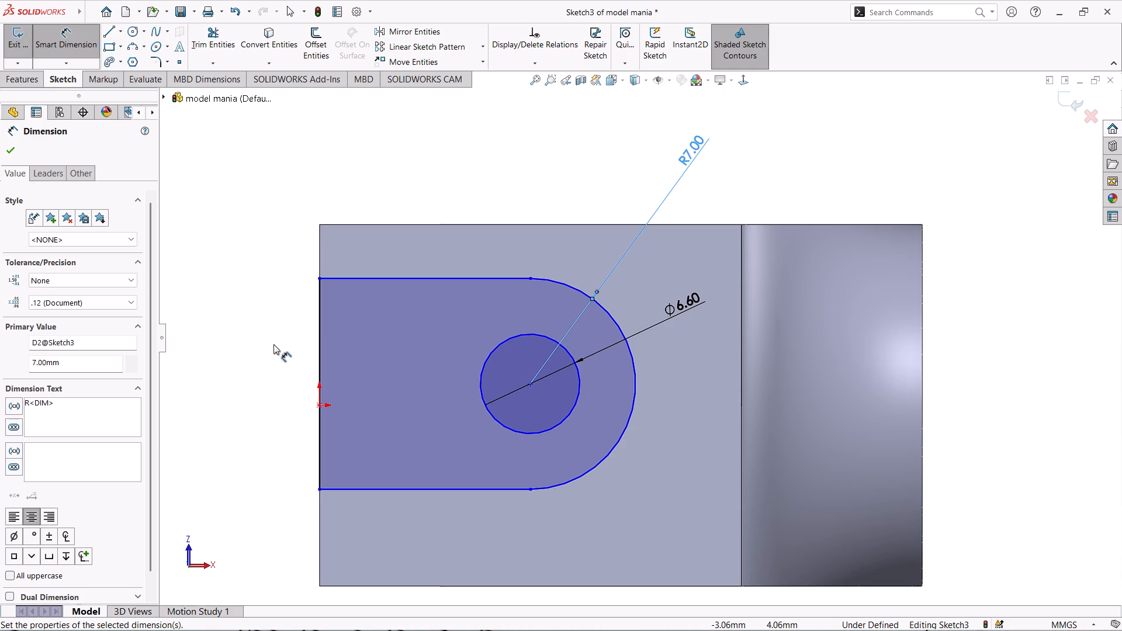
key(Escape)
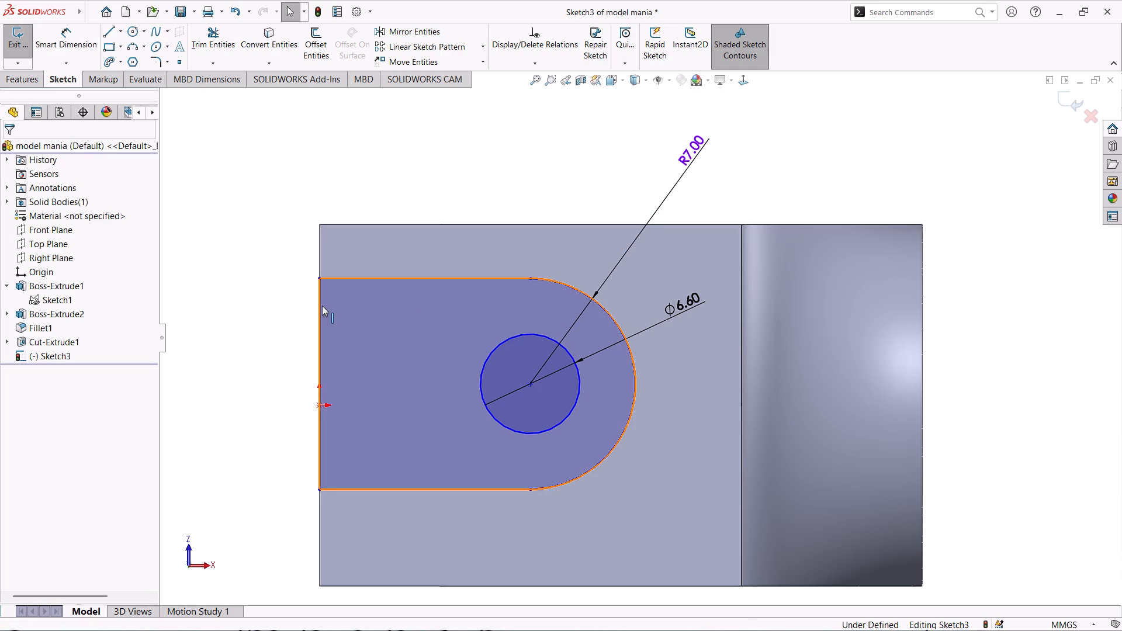
Add a coincident relation between the midpoint of the profile's straight closing edge and the origin.
ctrl+click(318, 306)
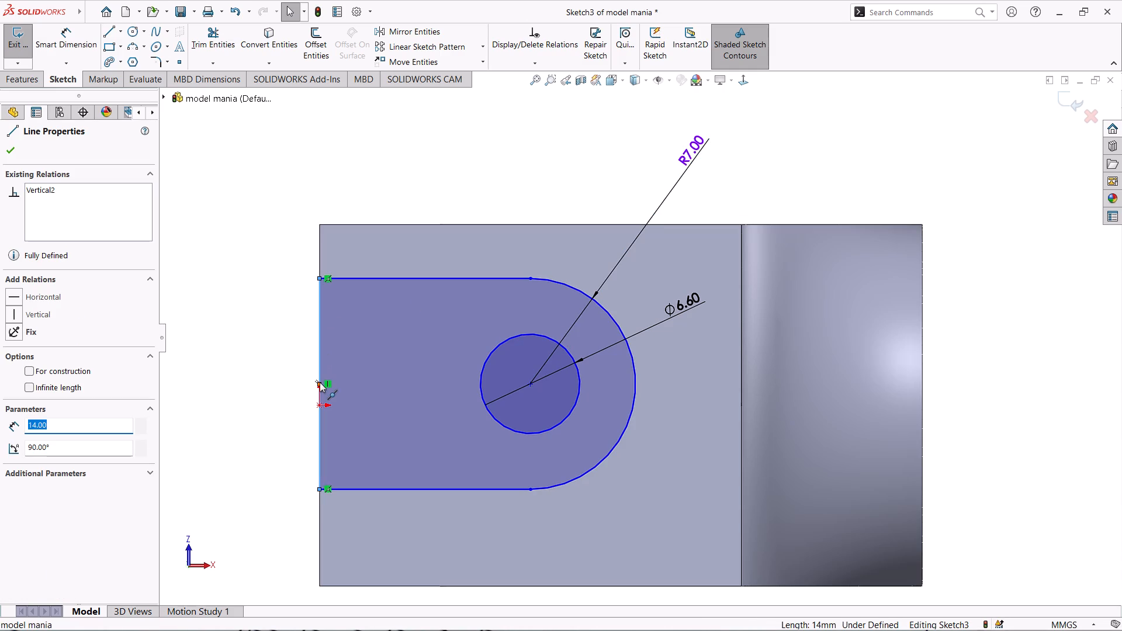
key(Escape)
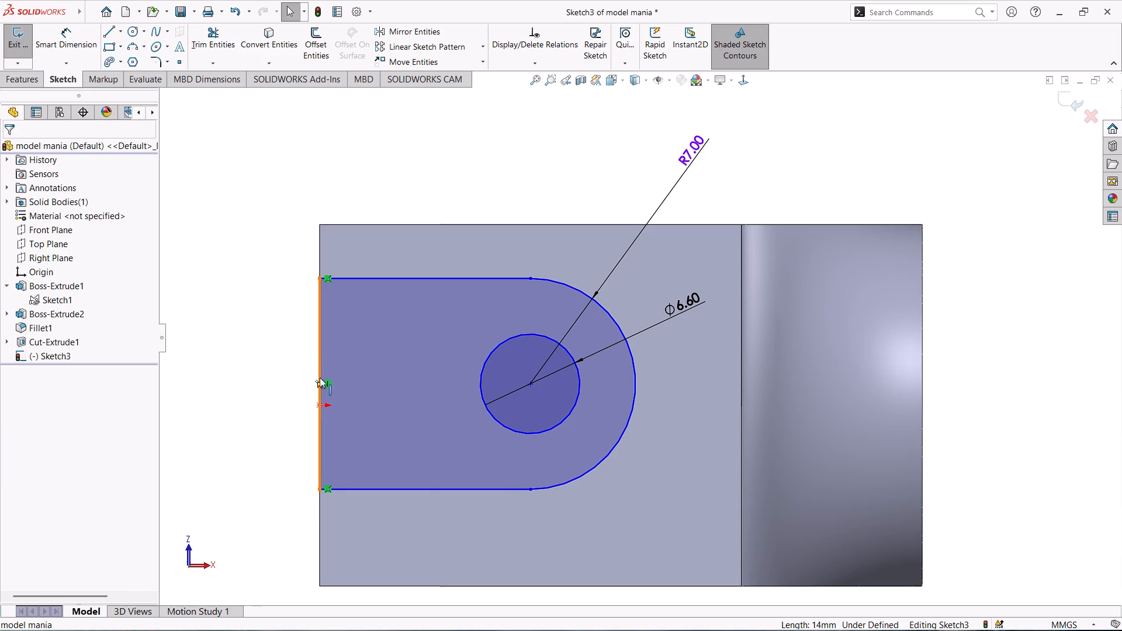
ctrl+click(319, 382)
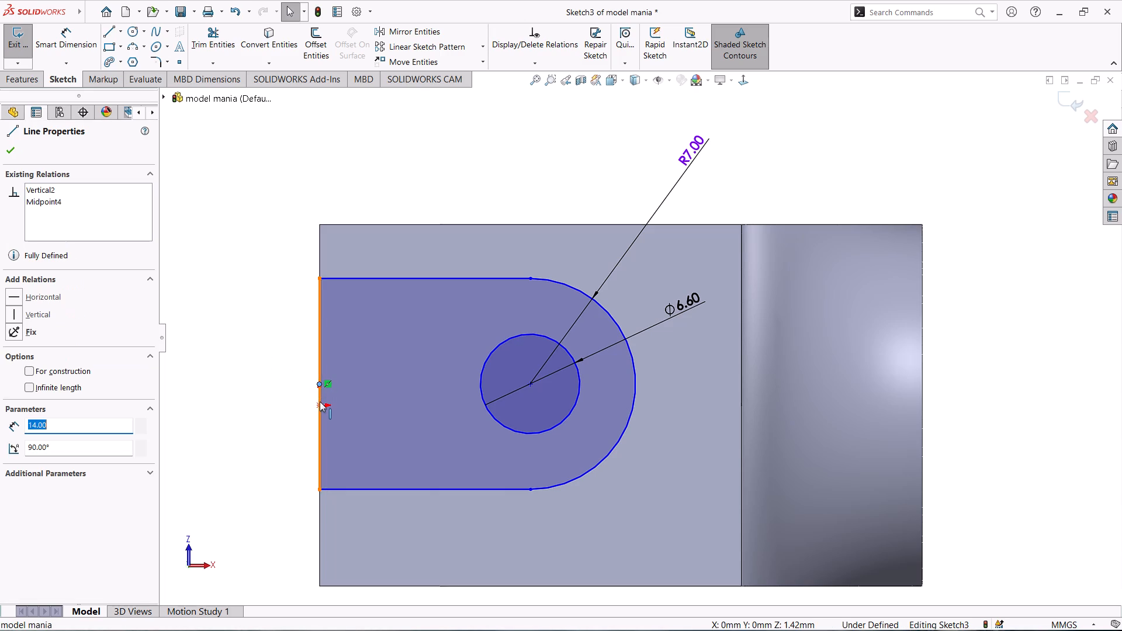
ctrl+click(320, 404)
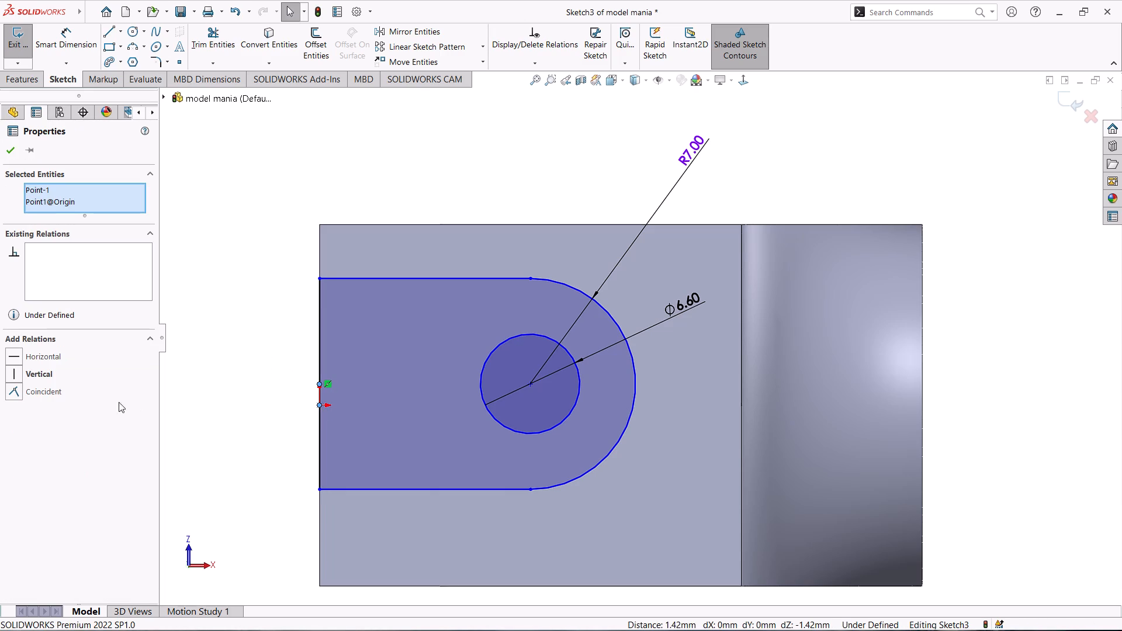
click(49, 394)
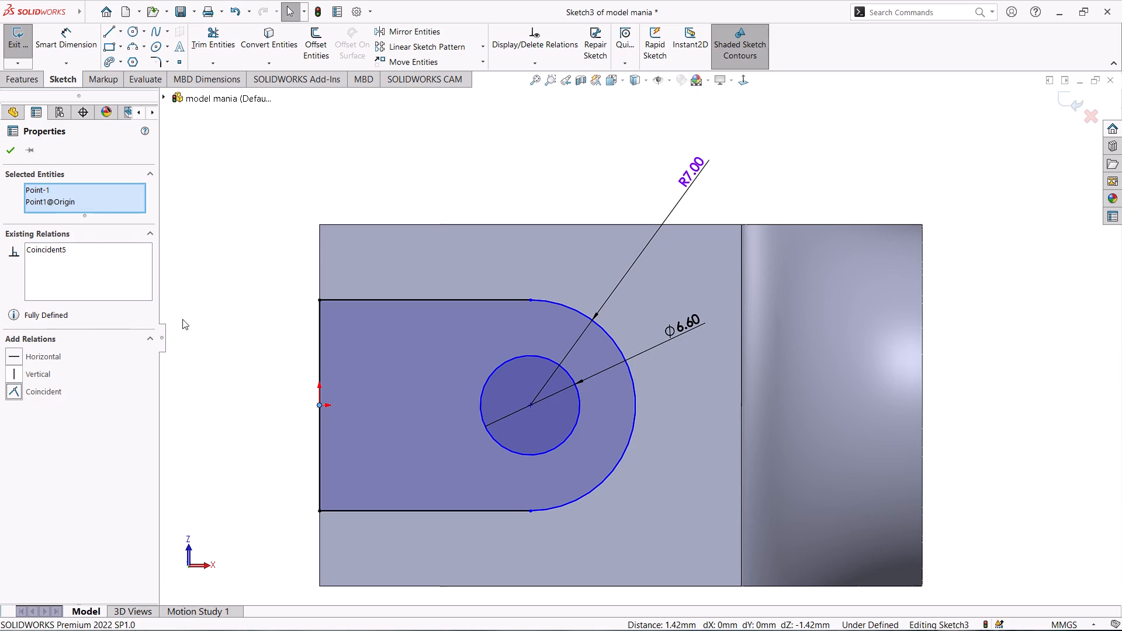
click(14, 147)
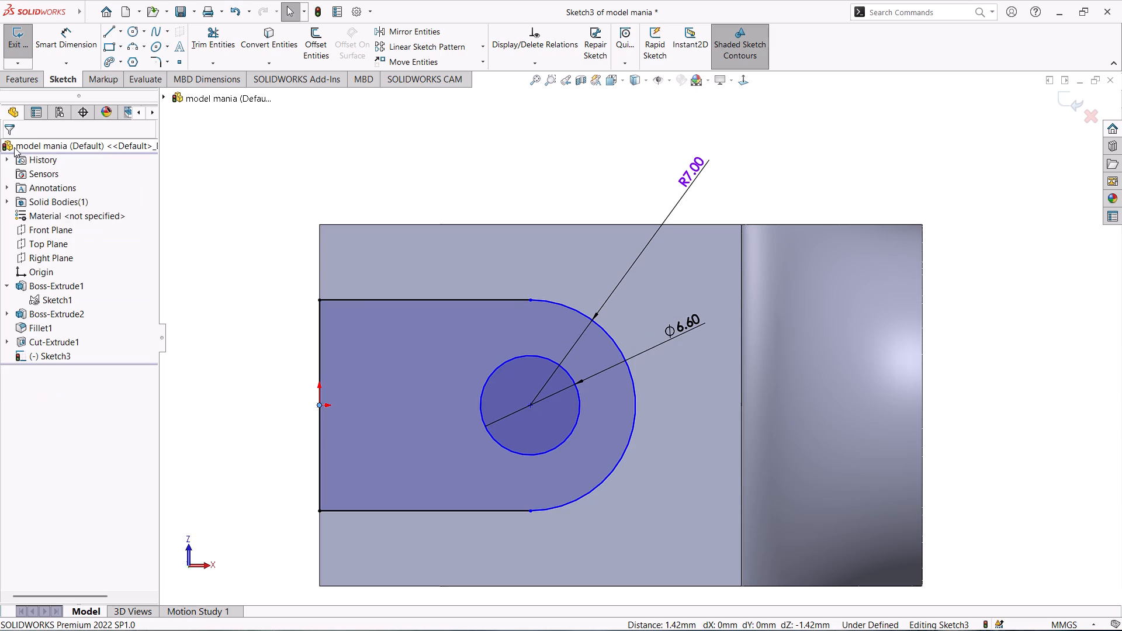
Display the end arc's radius dimension as a diameter.
click(685, 177)
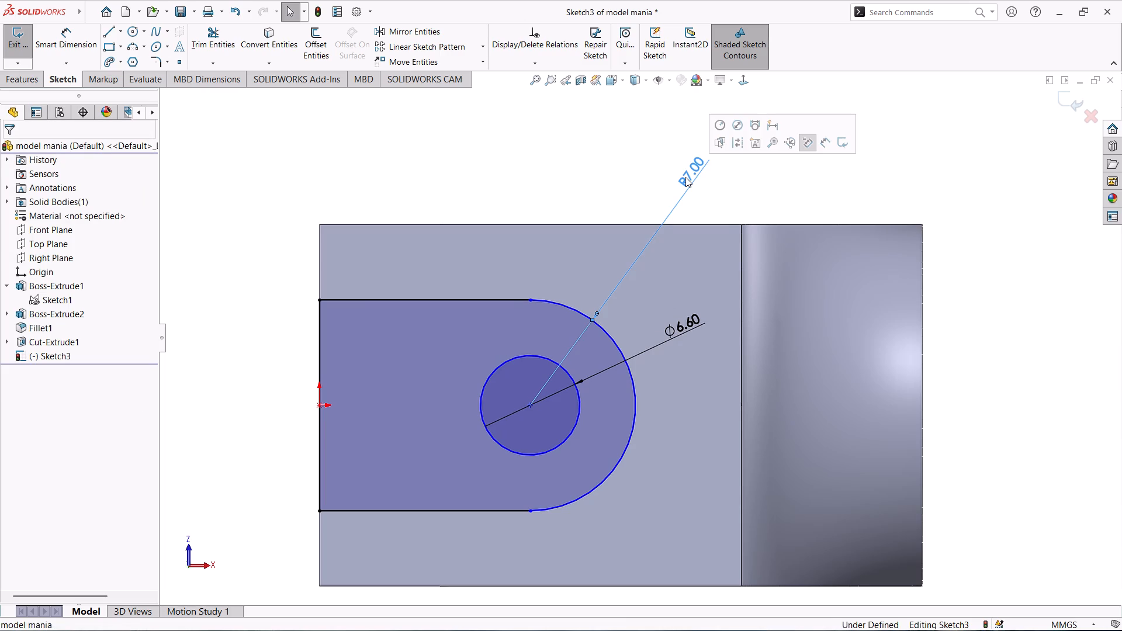
click(738, 129)
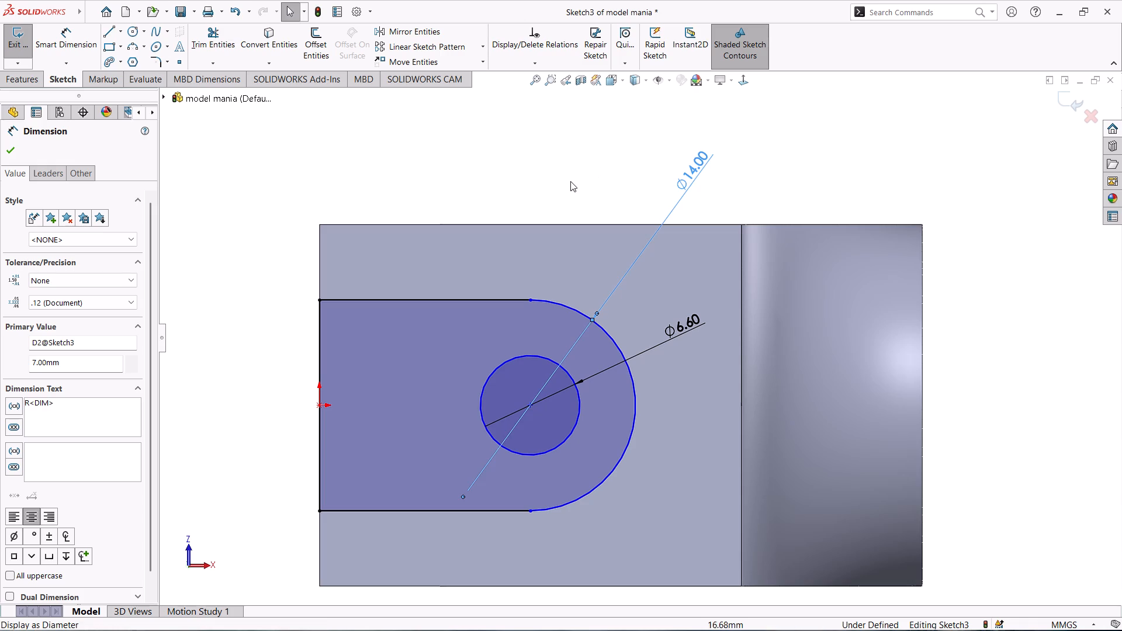
click(577, 161)
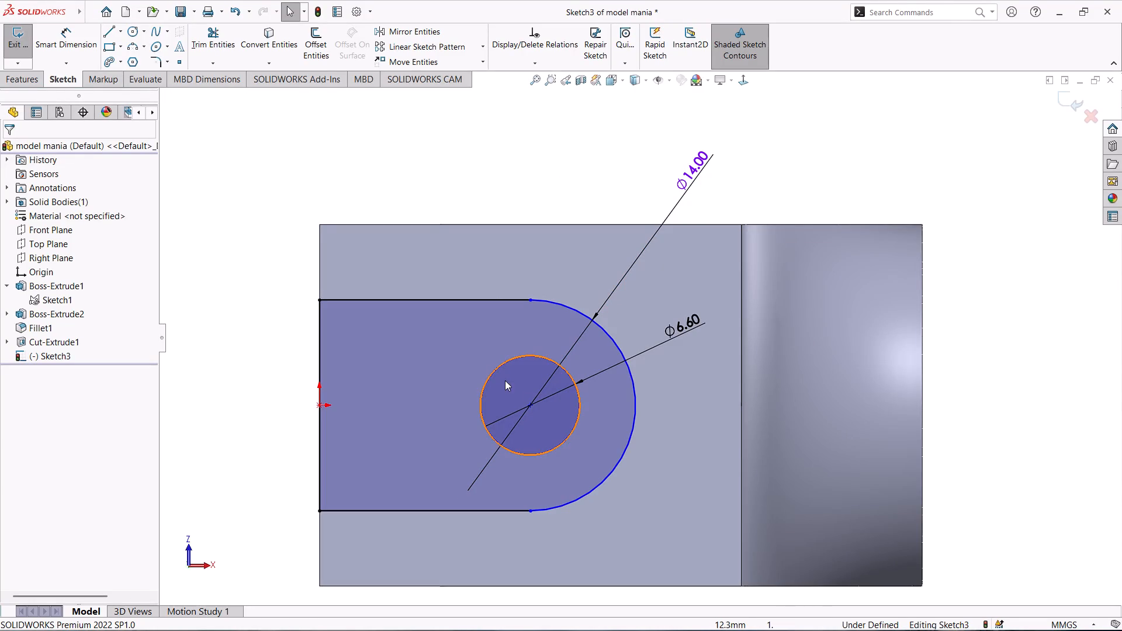
Dimension the distance from the circle's centre to the profile's straight closing edge as 12 mm and exit the sketch.
right_drag(468, 164, 464, 108)
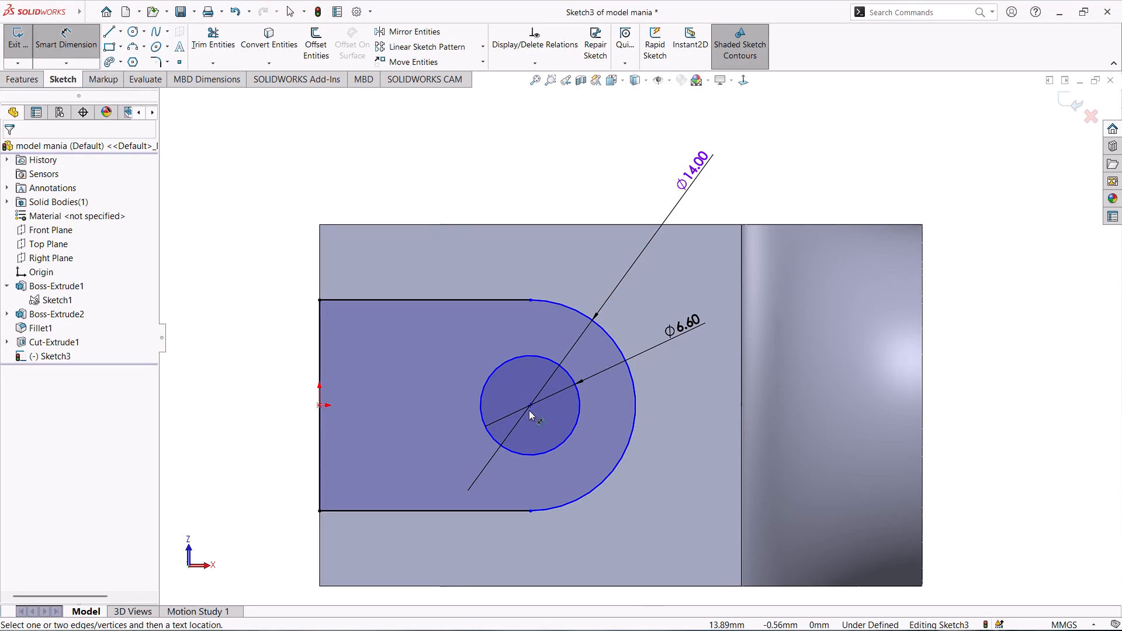
click(530, 404)
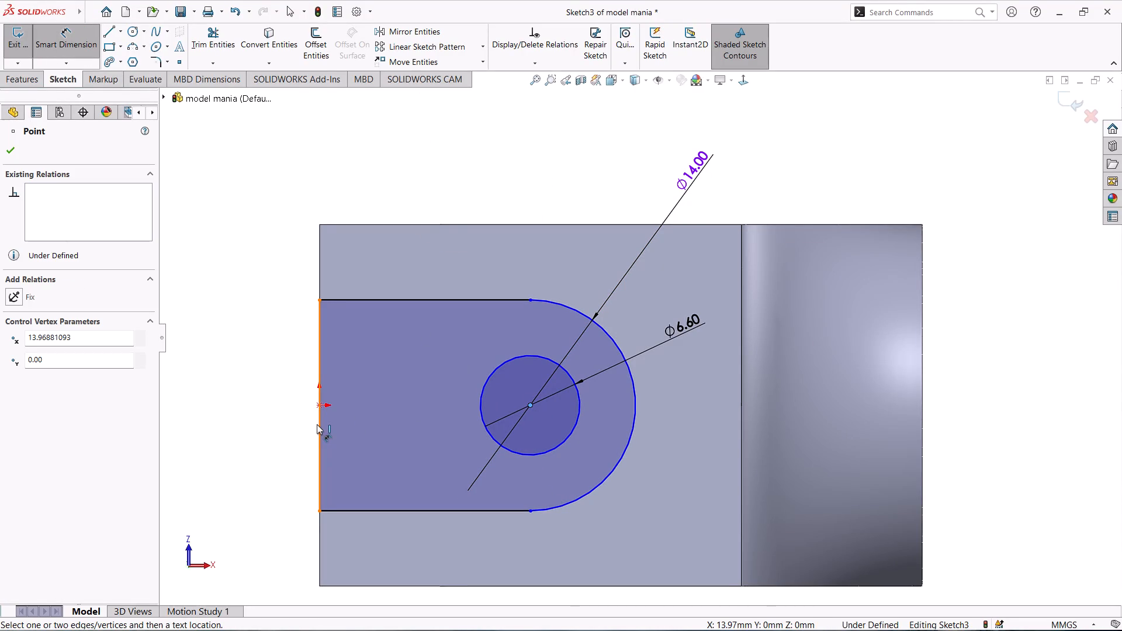
click(317, 424)
click(409, 355)
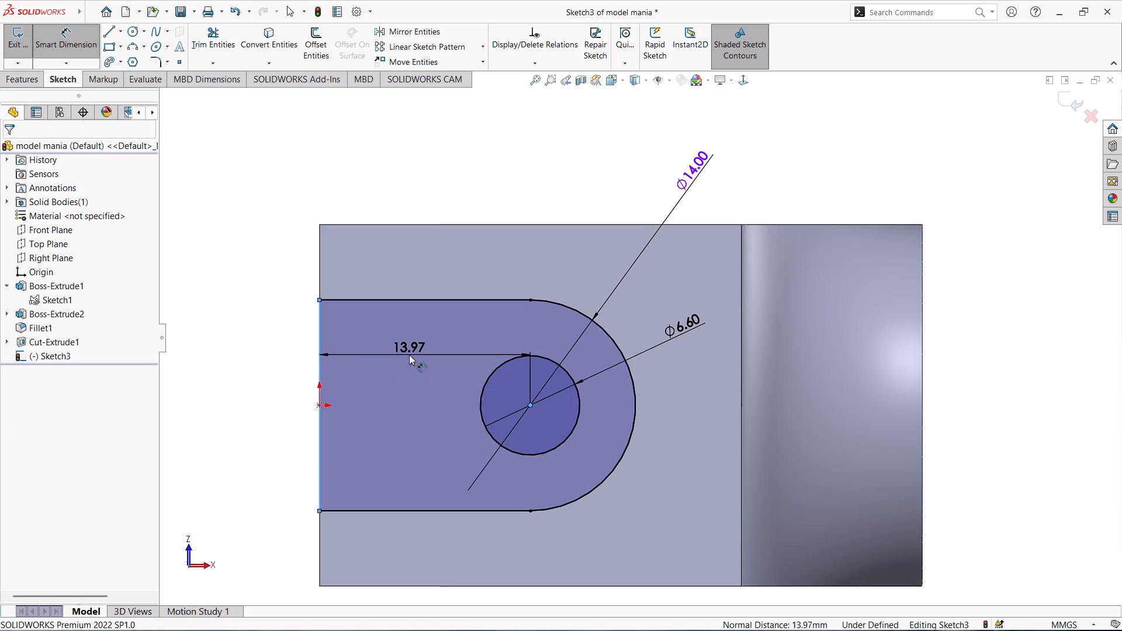
text(12)
key(Return)
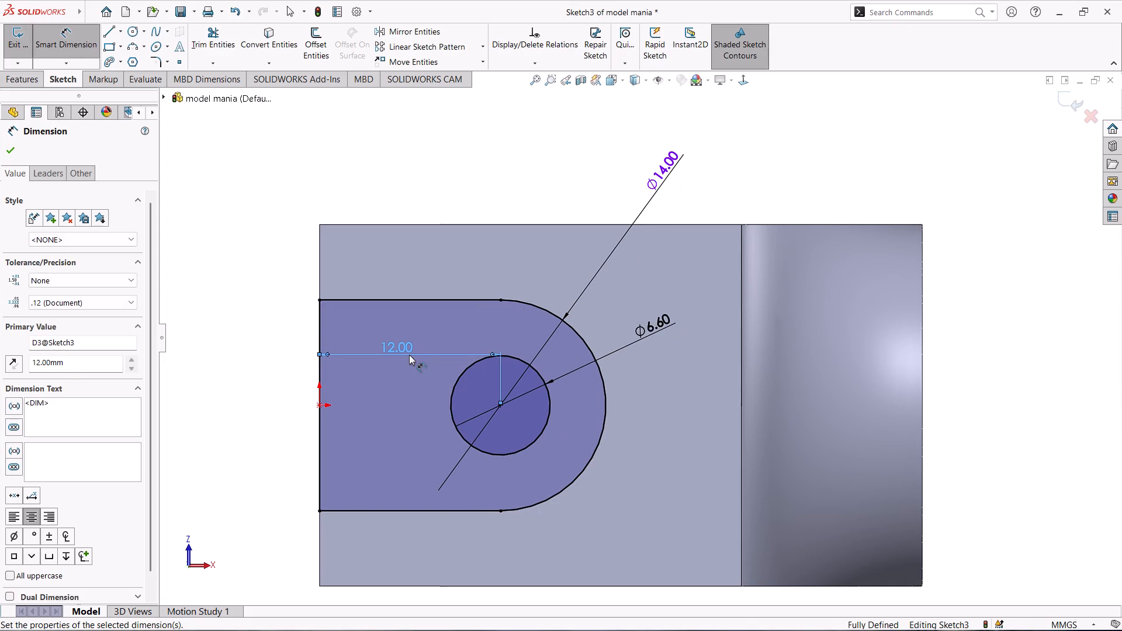
click(12, 152)
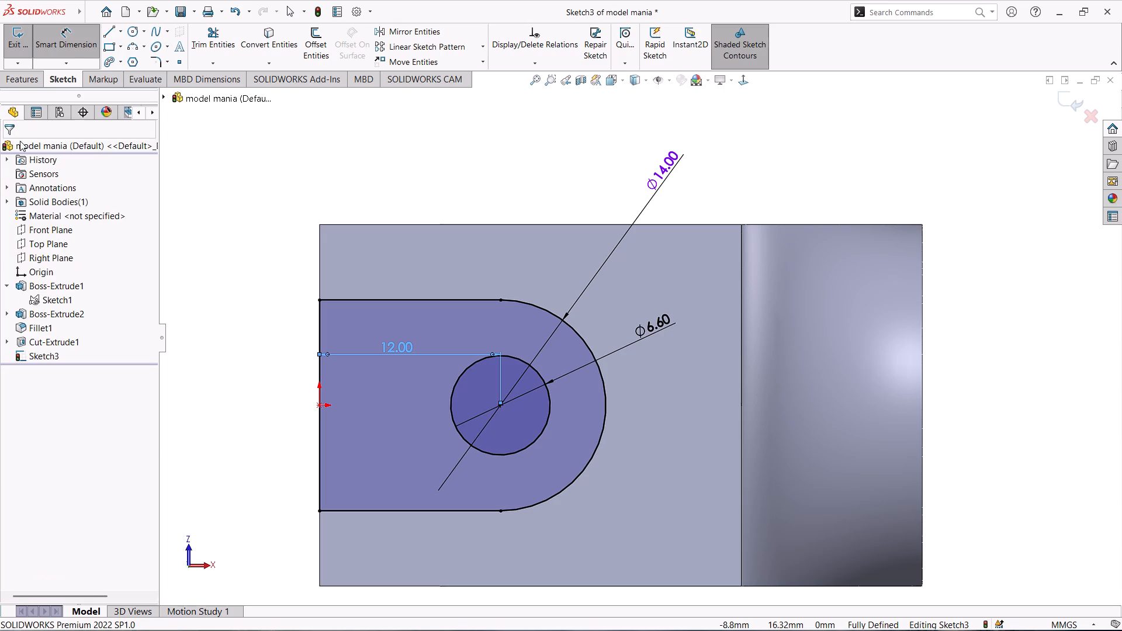
click(11, 40)
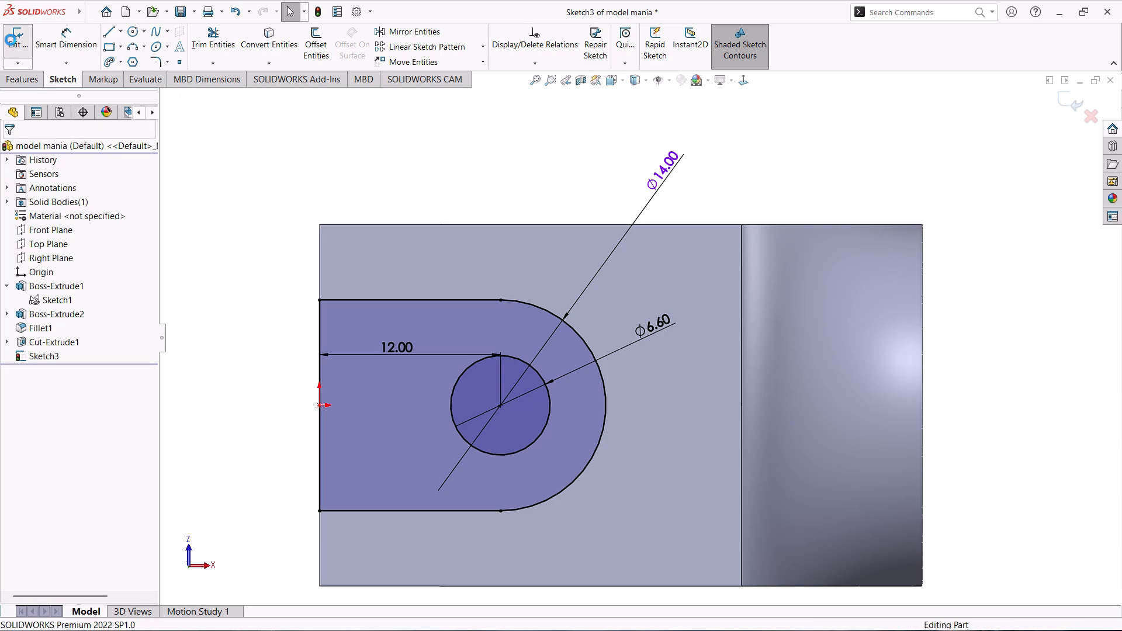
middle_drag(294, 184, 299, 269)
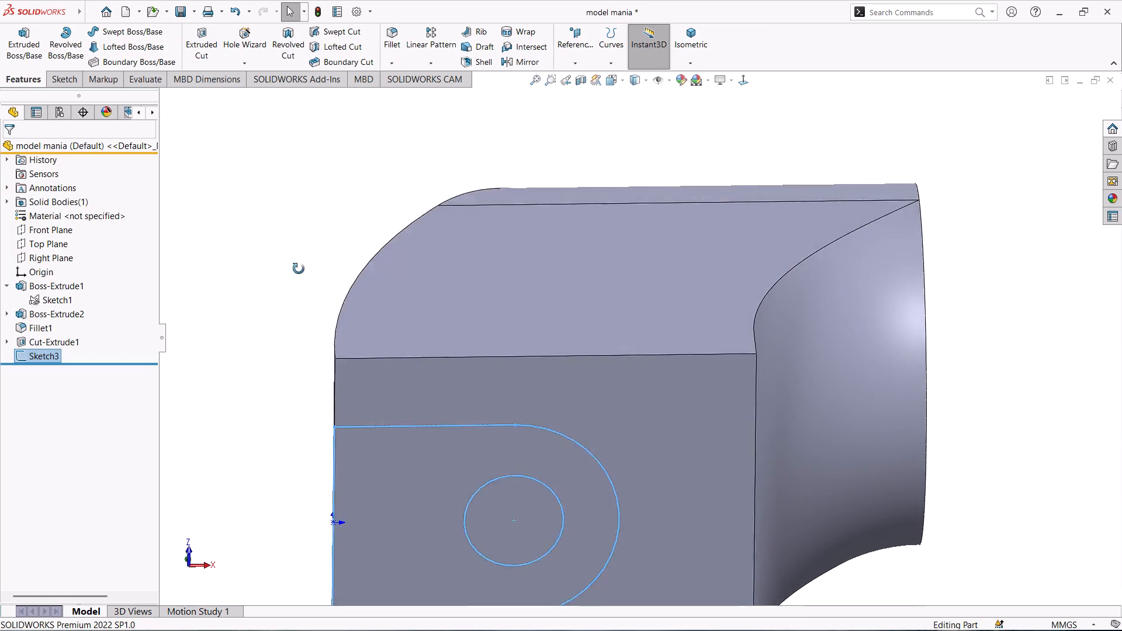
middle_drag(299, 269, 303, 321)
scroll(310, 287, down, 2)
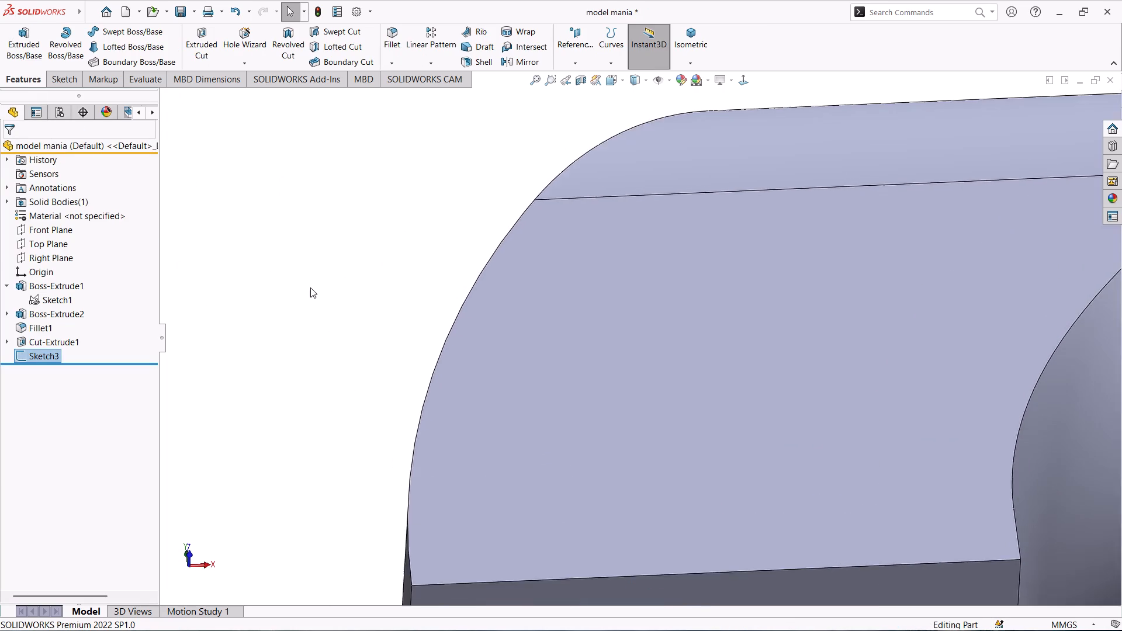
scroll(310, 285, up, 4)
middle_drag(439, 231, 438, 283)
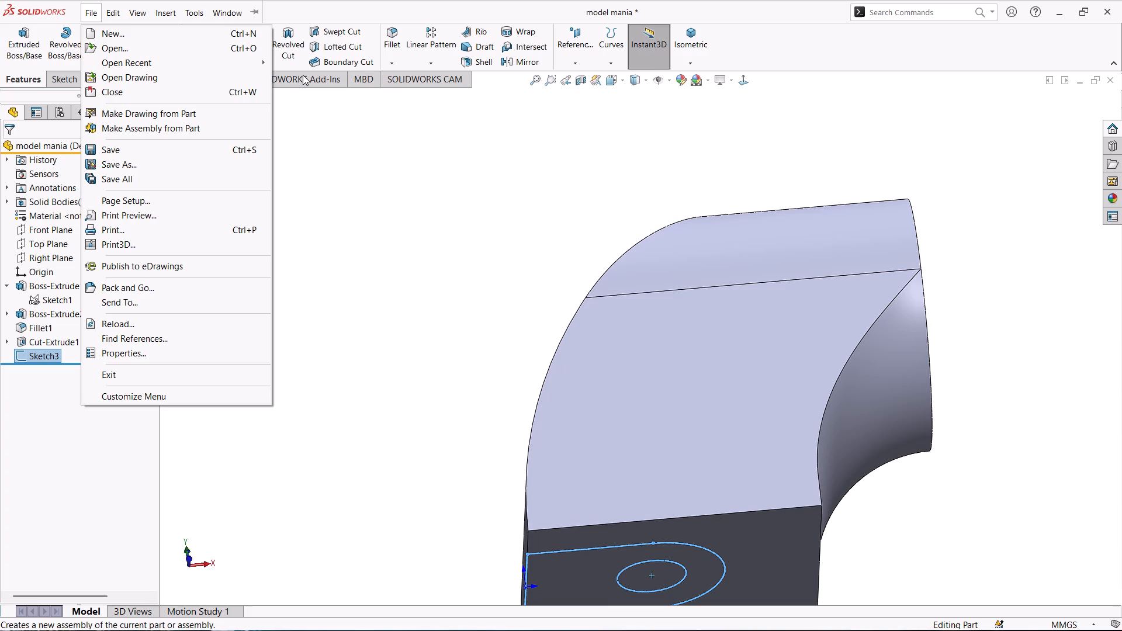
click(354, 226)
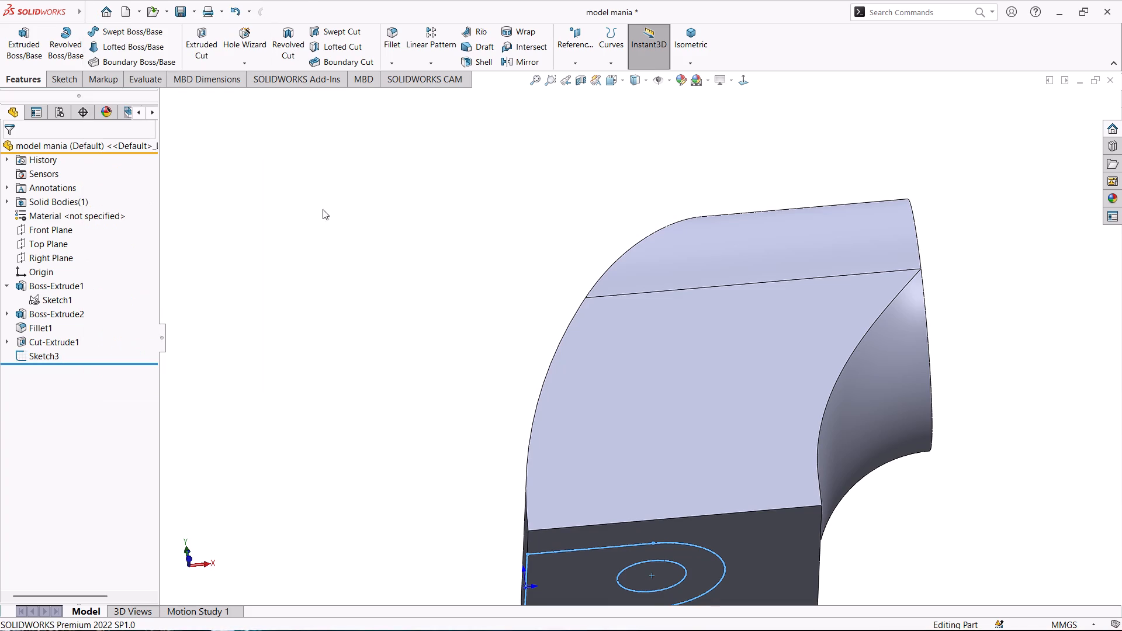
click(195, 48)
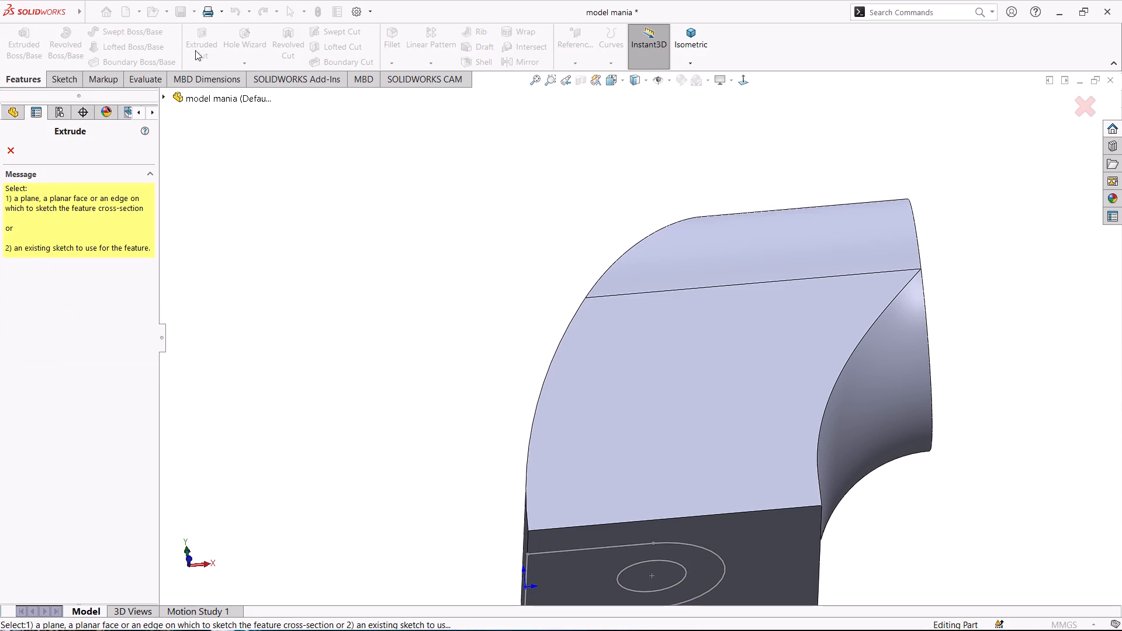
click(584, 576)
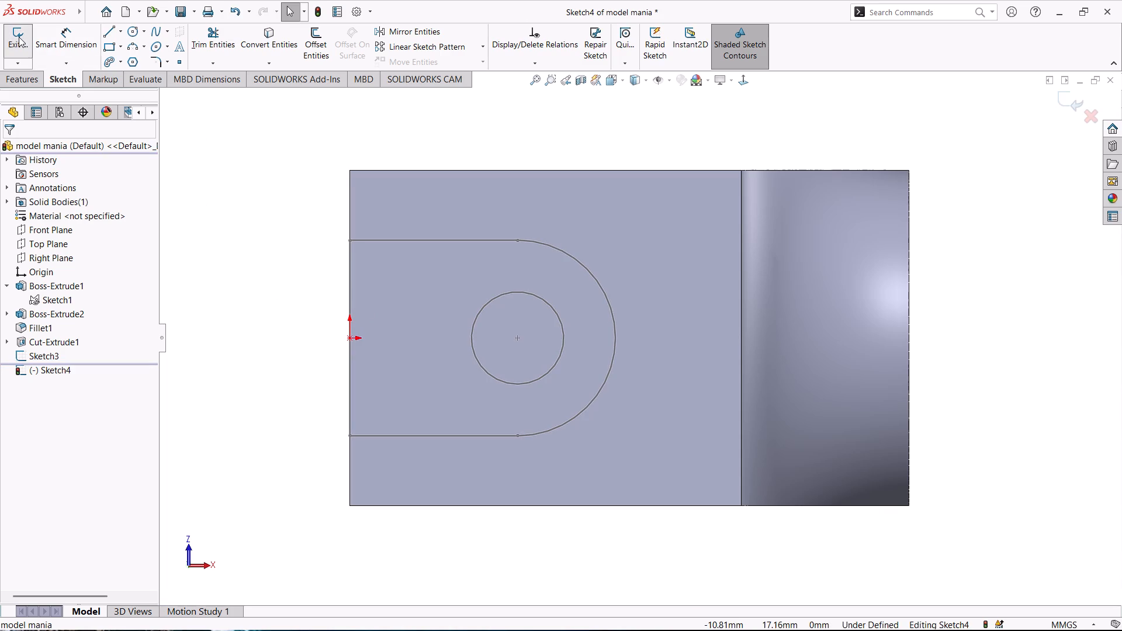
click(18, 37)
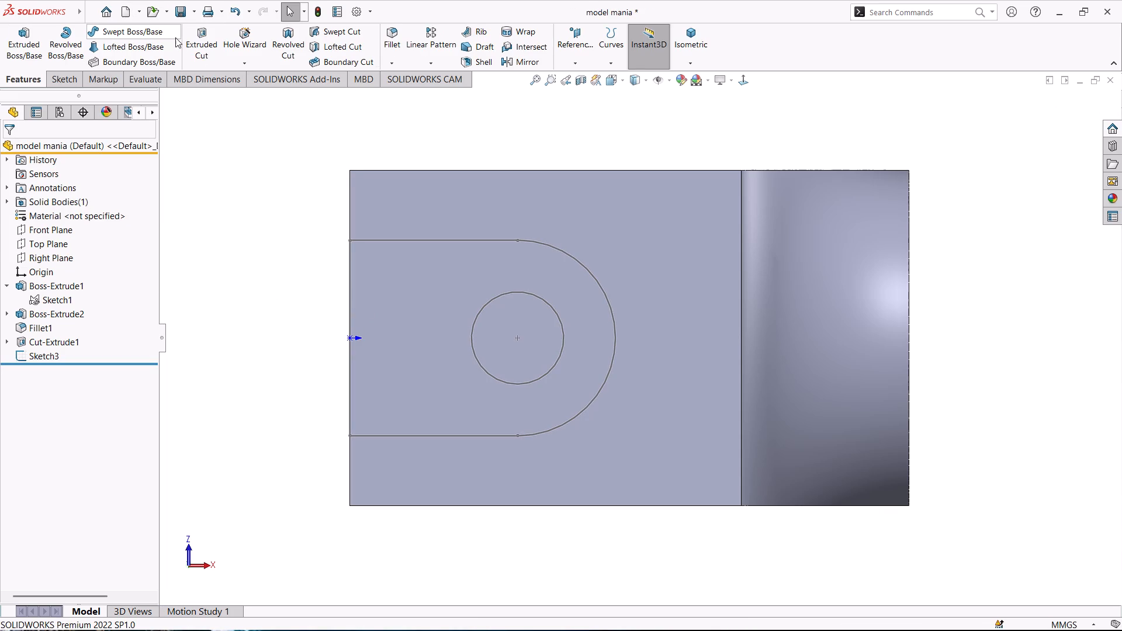
Extrude-cut the slot-shaped contour with a Blind depth of 130 mm, starting at a 6 mm offset from the sketch plane reversed into the block.
click(199, 45)
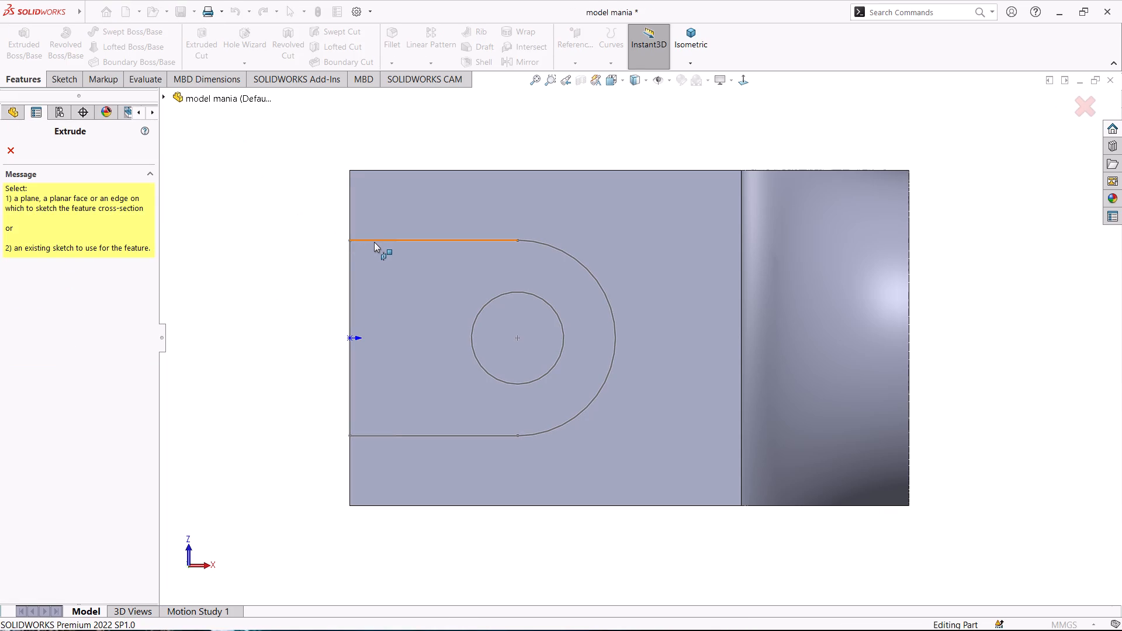
click(375, 240)
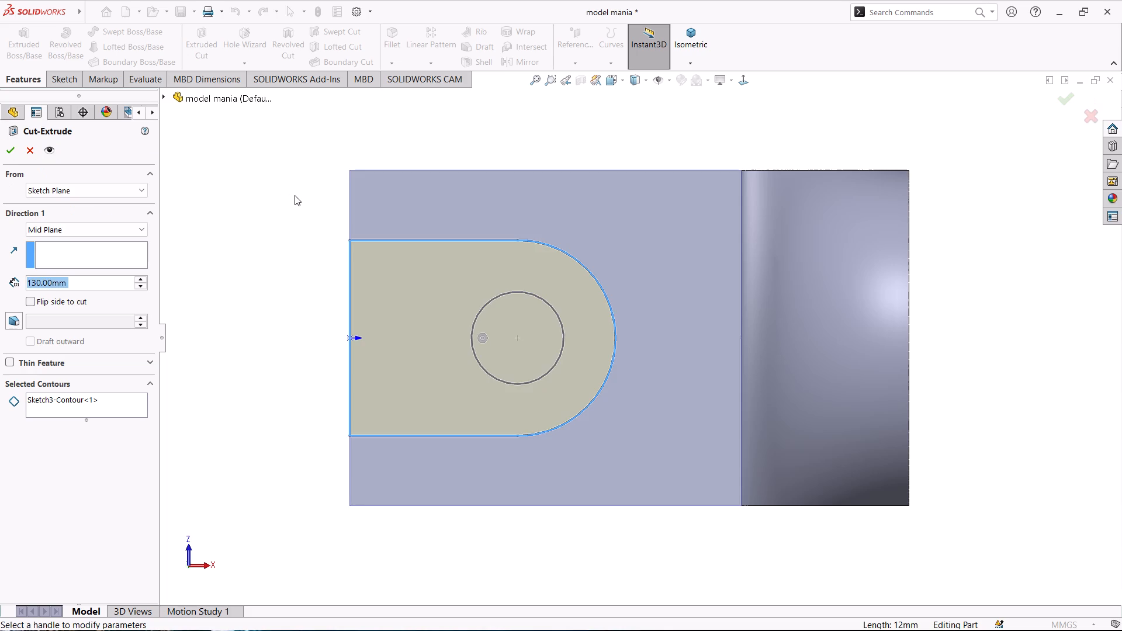
middle_drag(295, 196, 309, 269)
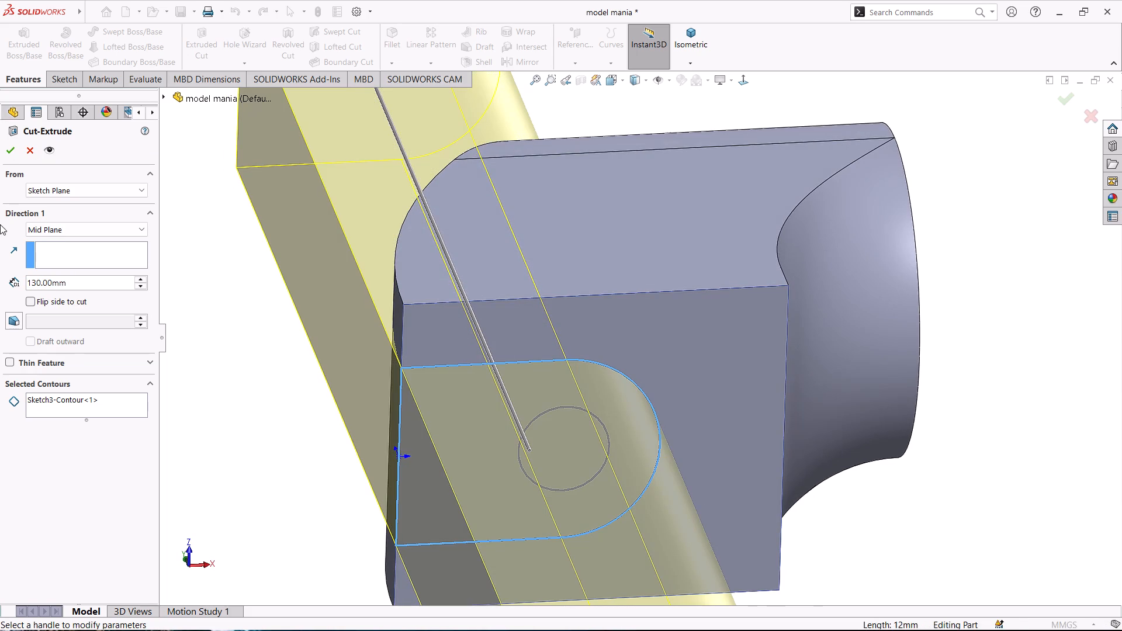
click(57, 230)
click(57, 240)
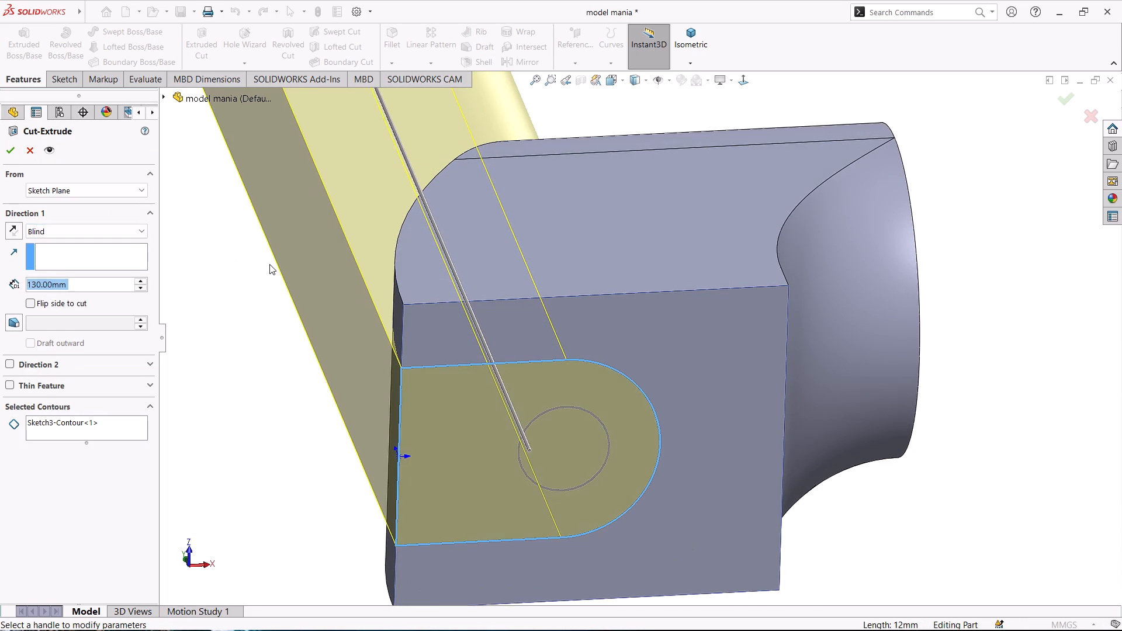
scroll(269, 264, down, 1)
scroll(270, 264, up, 2)
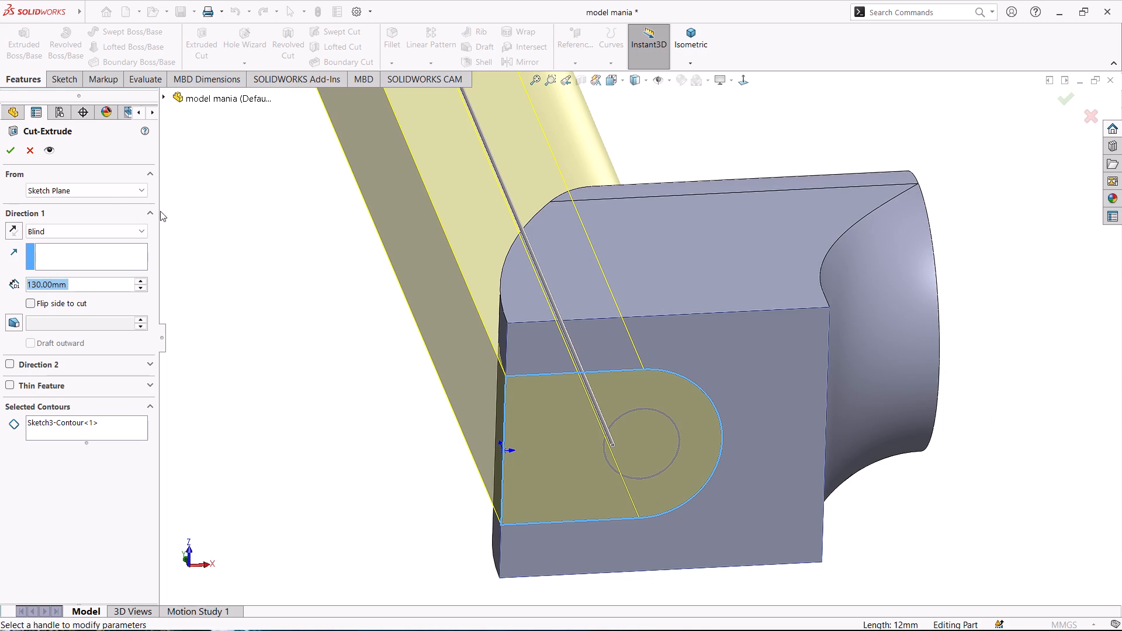
click(97, 196)
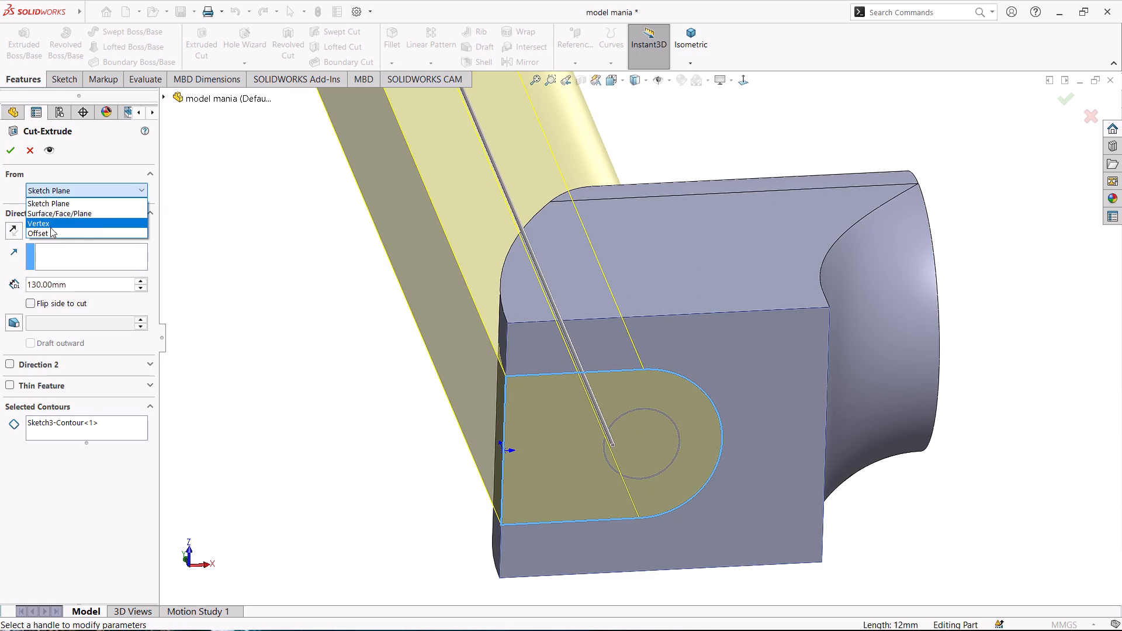
click(49, 231)
drag(58, 213, 10, 221)
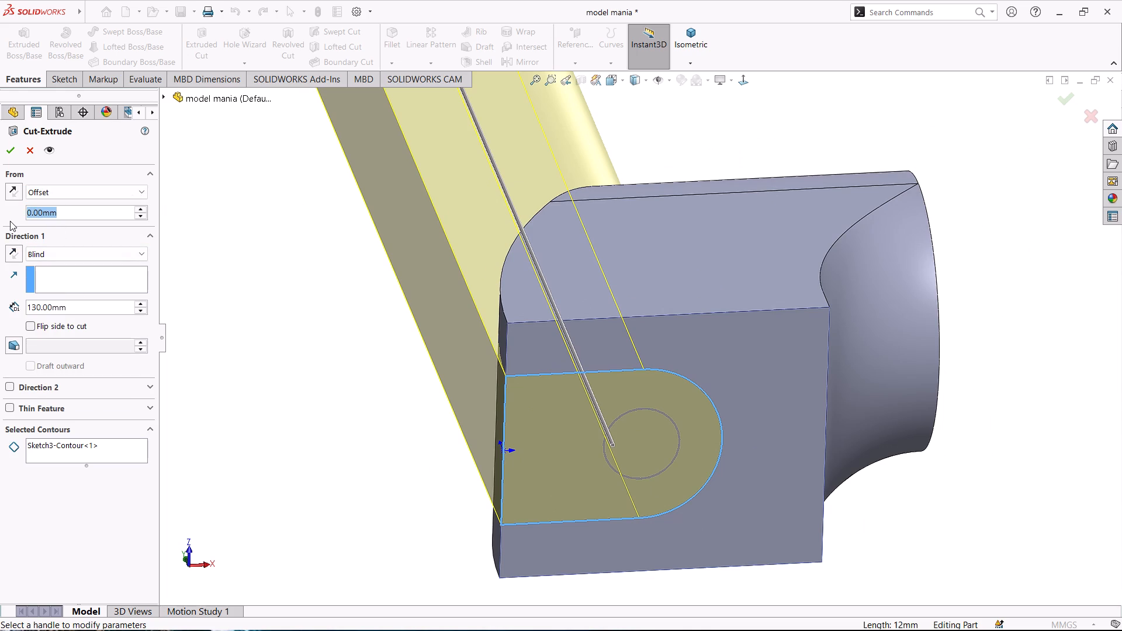
key(6)
key(Return)
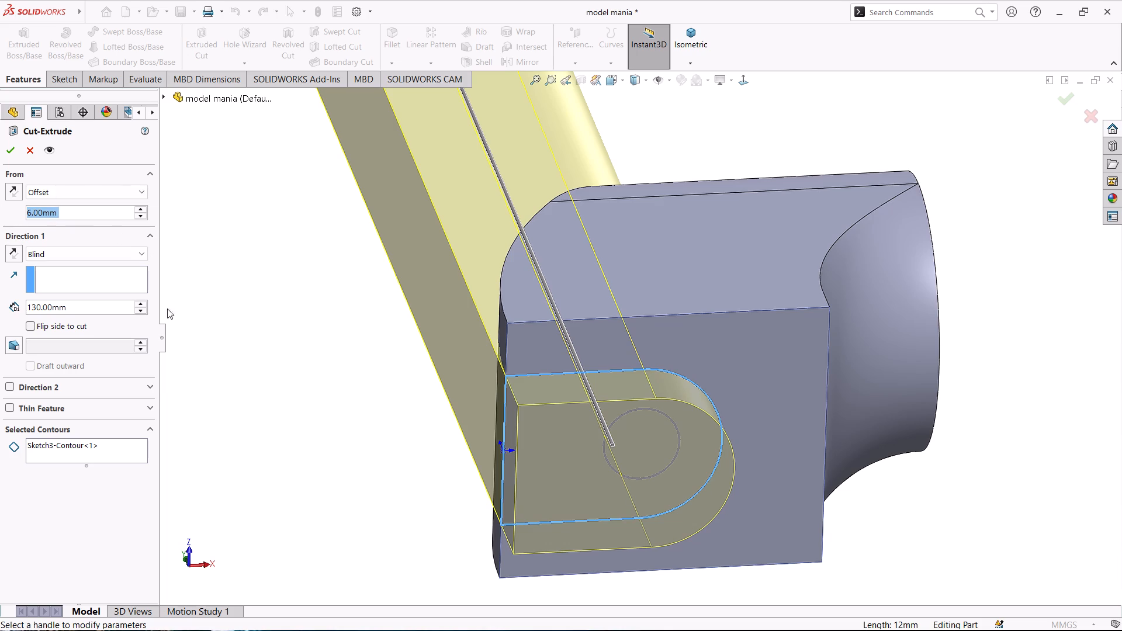
middle_drag(272, 239, 272, 245)
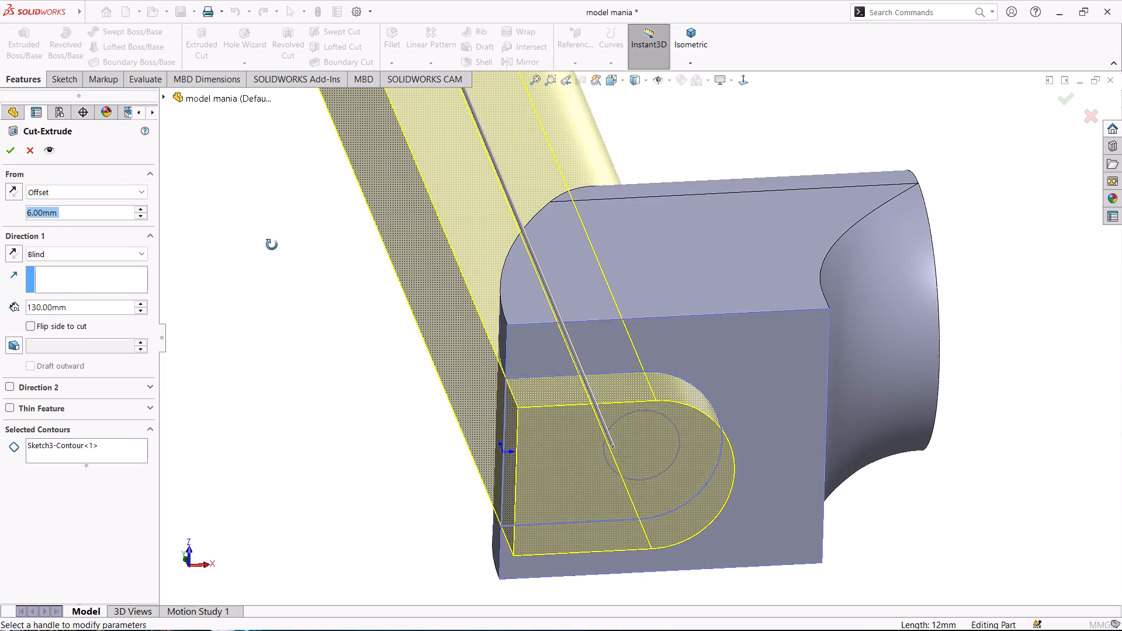
middle_drag(272, 245, 273, 281)
click(14, 191)
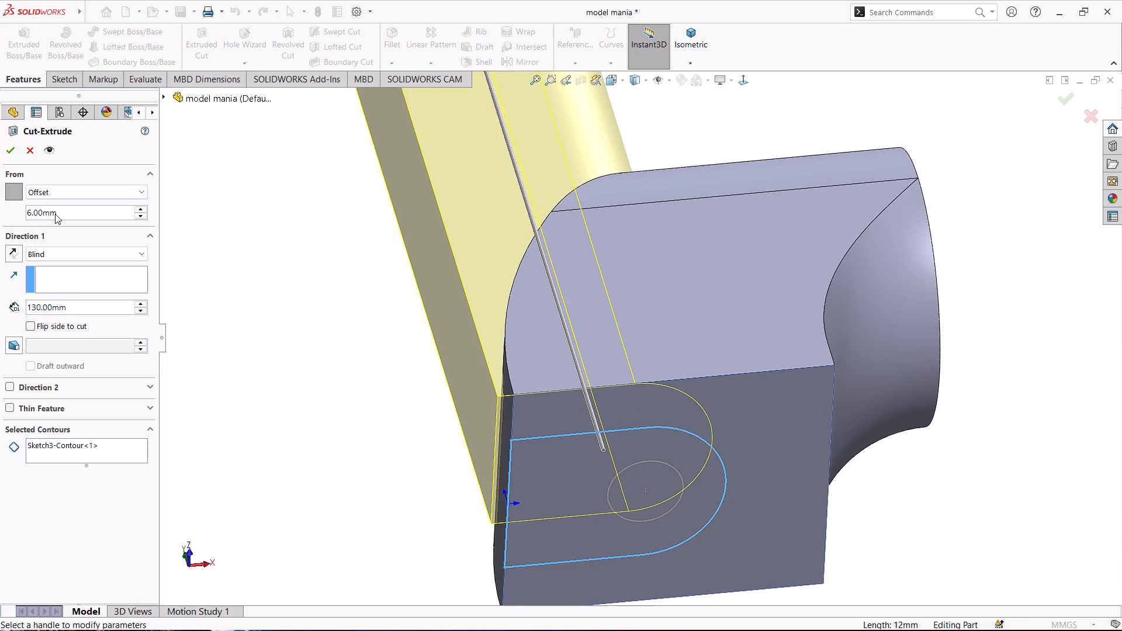
middle_drag(235, 240, 250, 316)
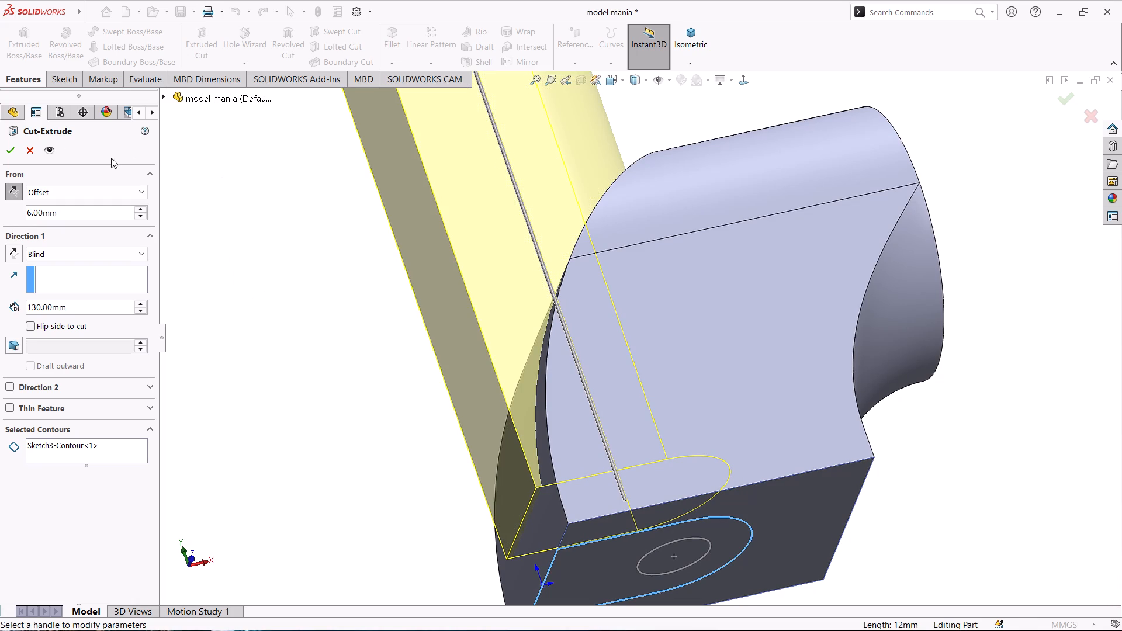
click(6, 151)
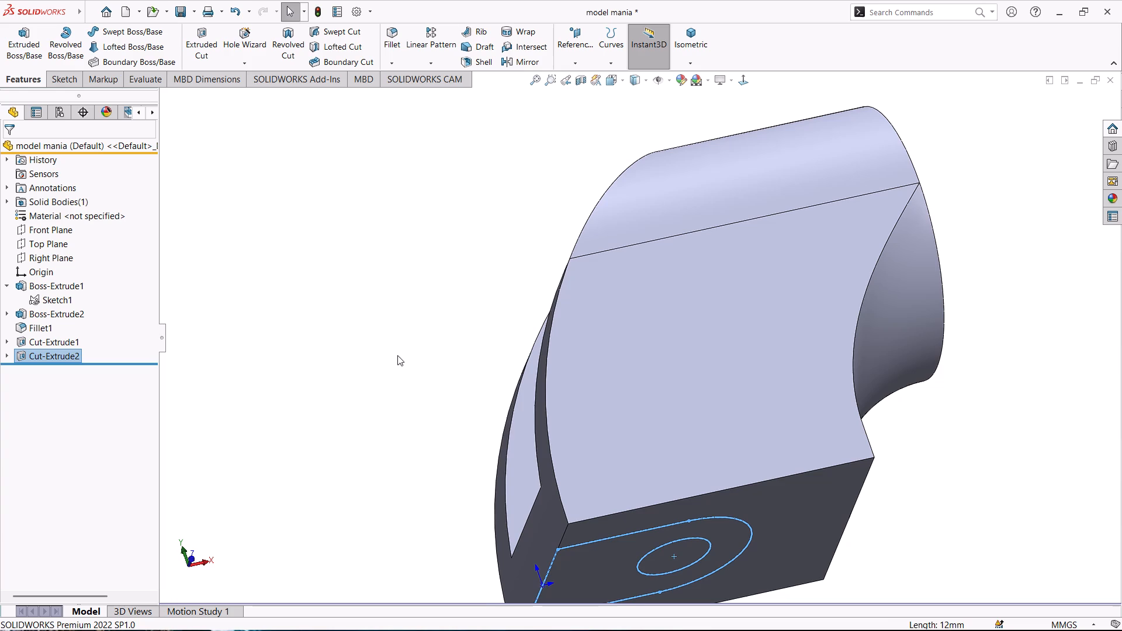
click(397, 355)
Show the sketch belonging to the slot-shaped cut.
scroll(476, 306, down, 1)
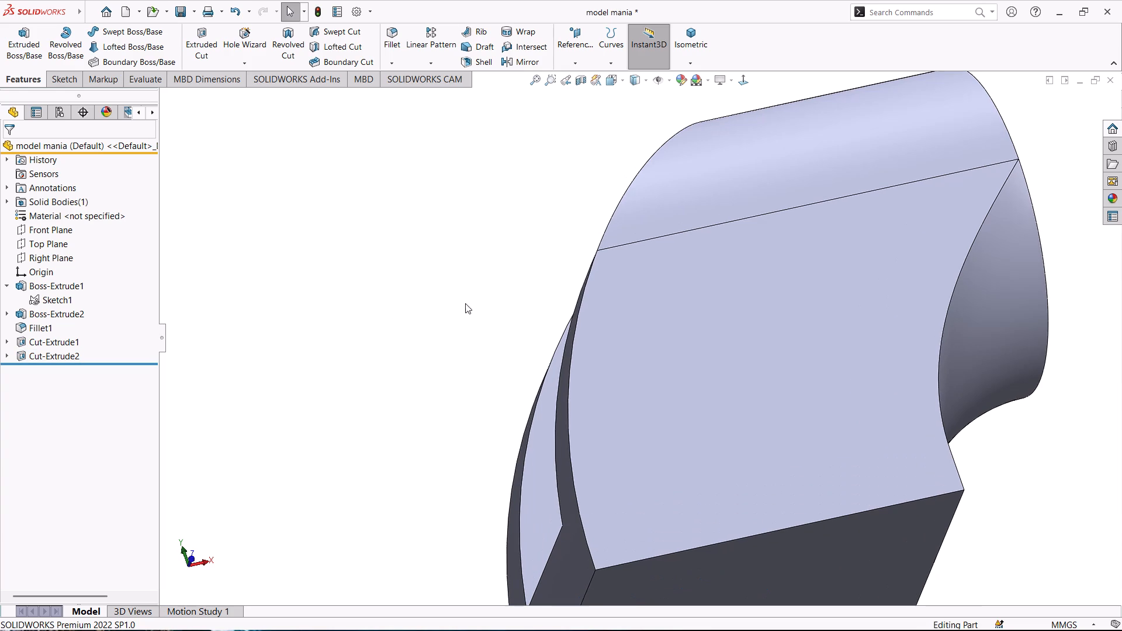
click(6, 352)
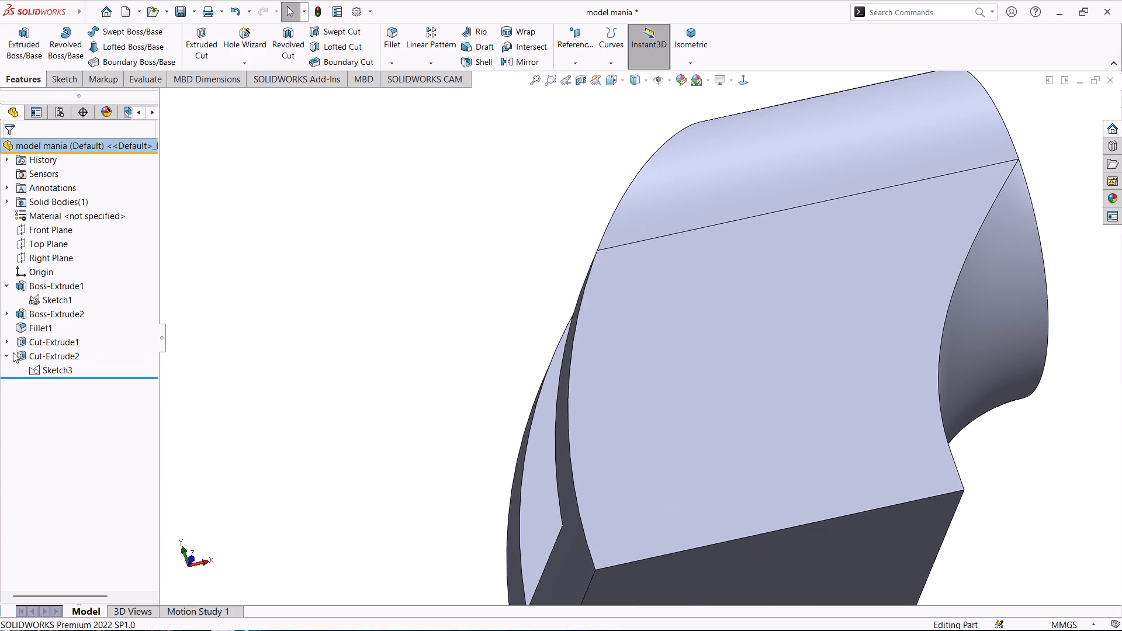
right_click(60, 367)
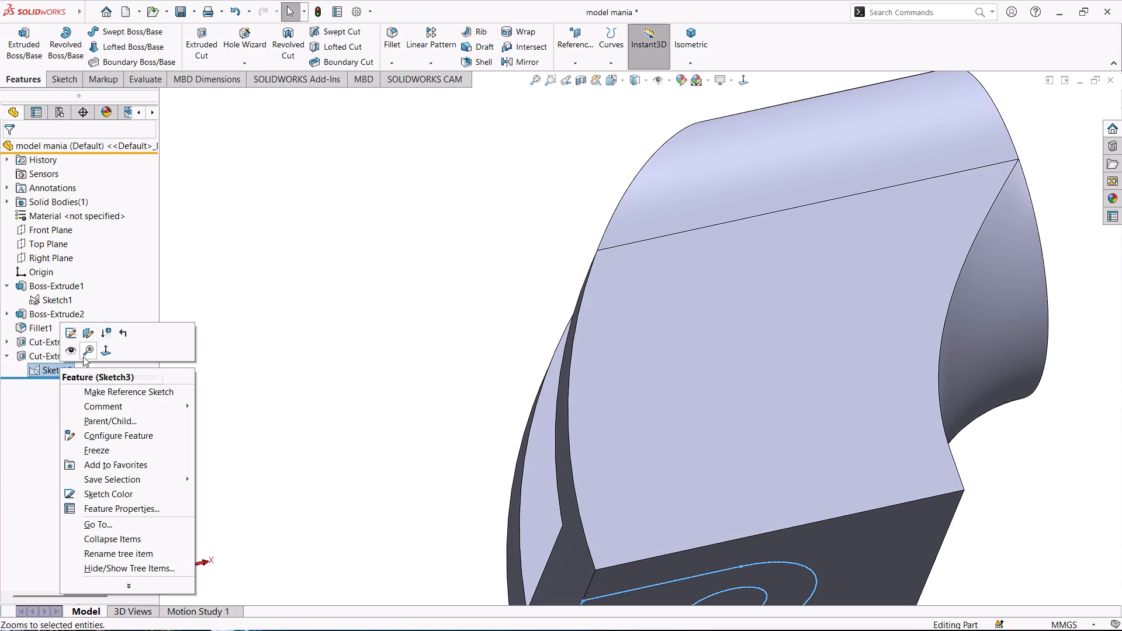
click(70, 352)
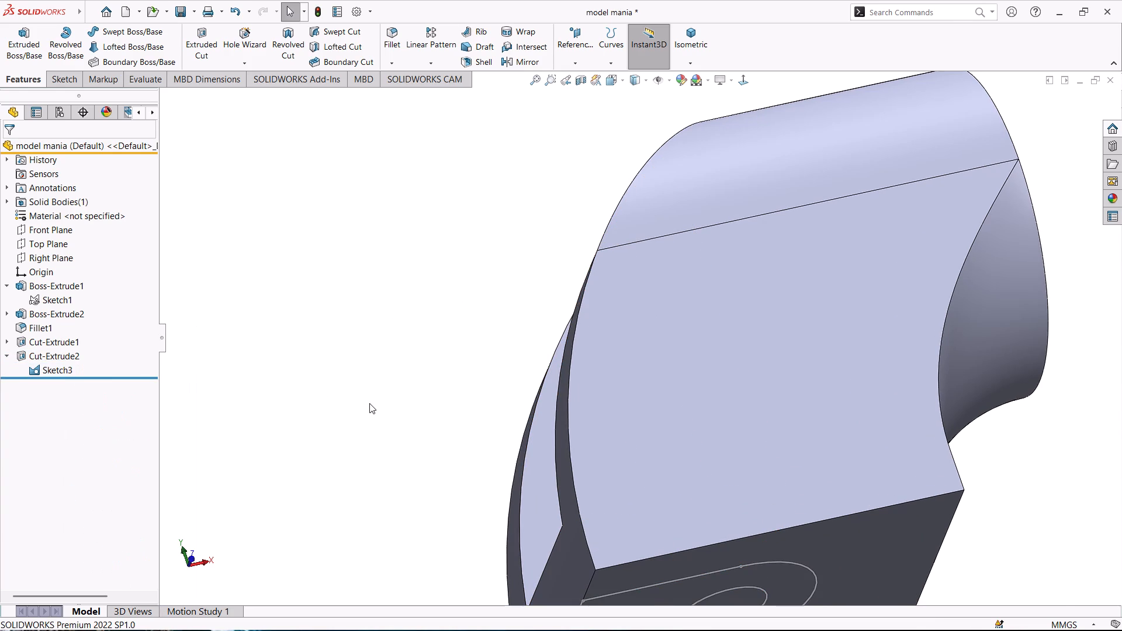
Extrude-cut the 6.6 mm circle from the sketch plane into the block with a Blind depth of 130 mm.
scroll(369, 403, down, 1)
scroll(369, 403, up, 4)
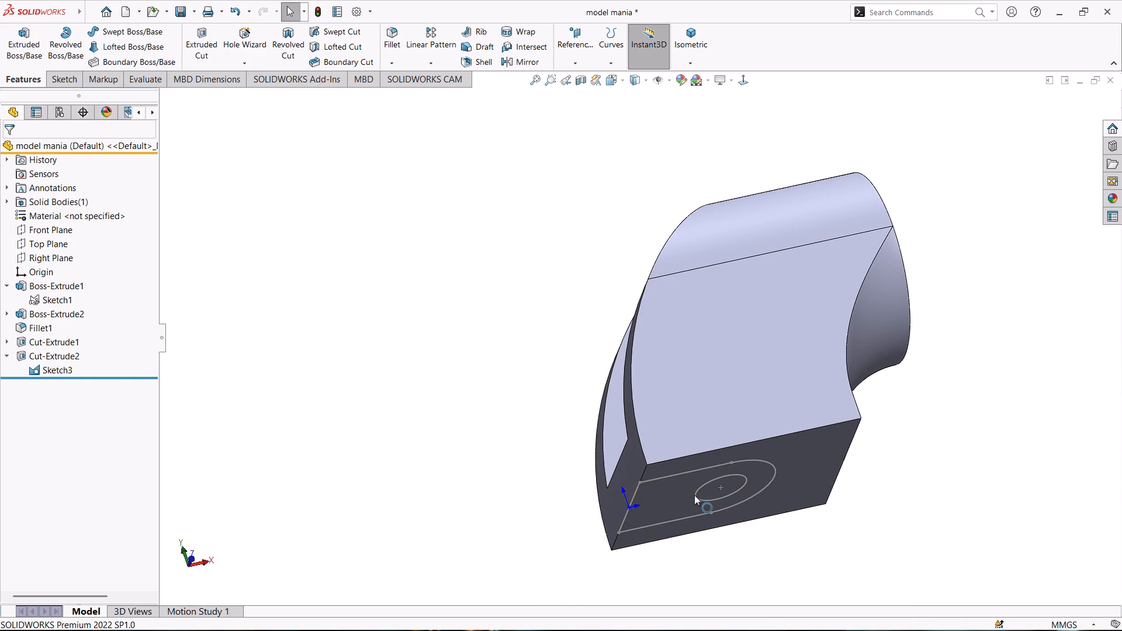
click(210, 48)
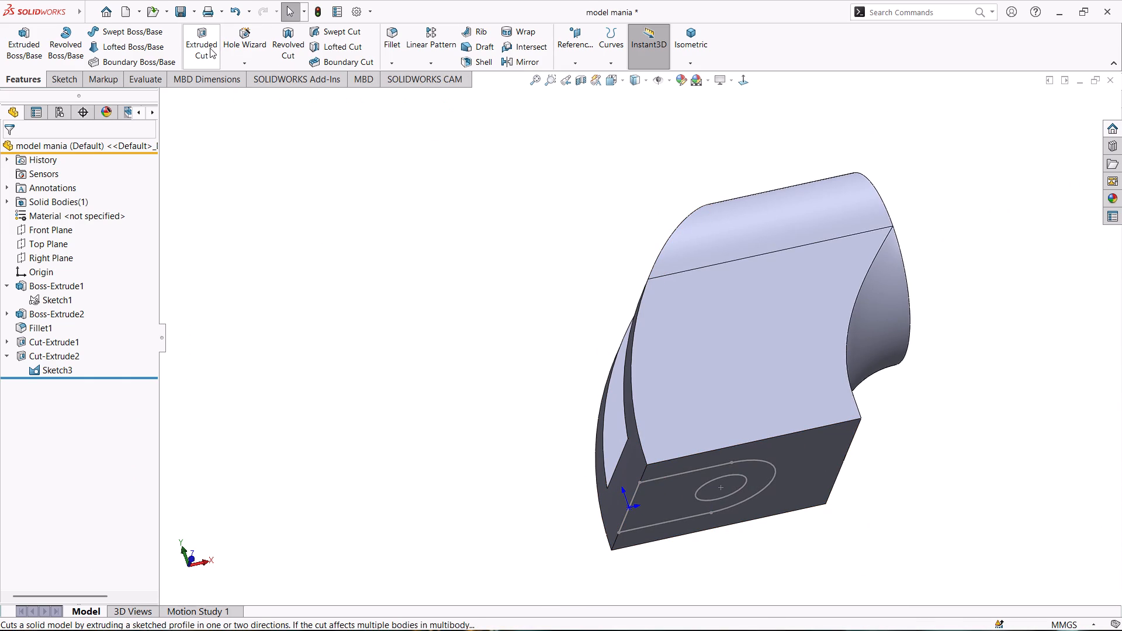
click(702, 484)
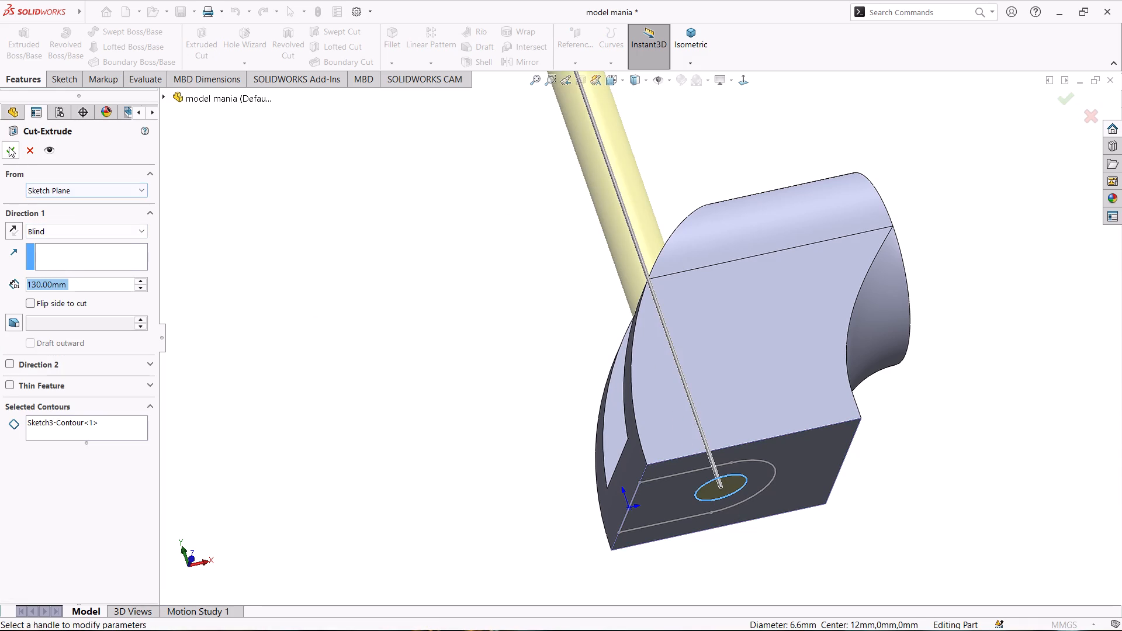
click(9, 146)
middle_drag(399, 268, 428, 301)
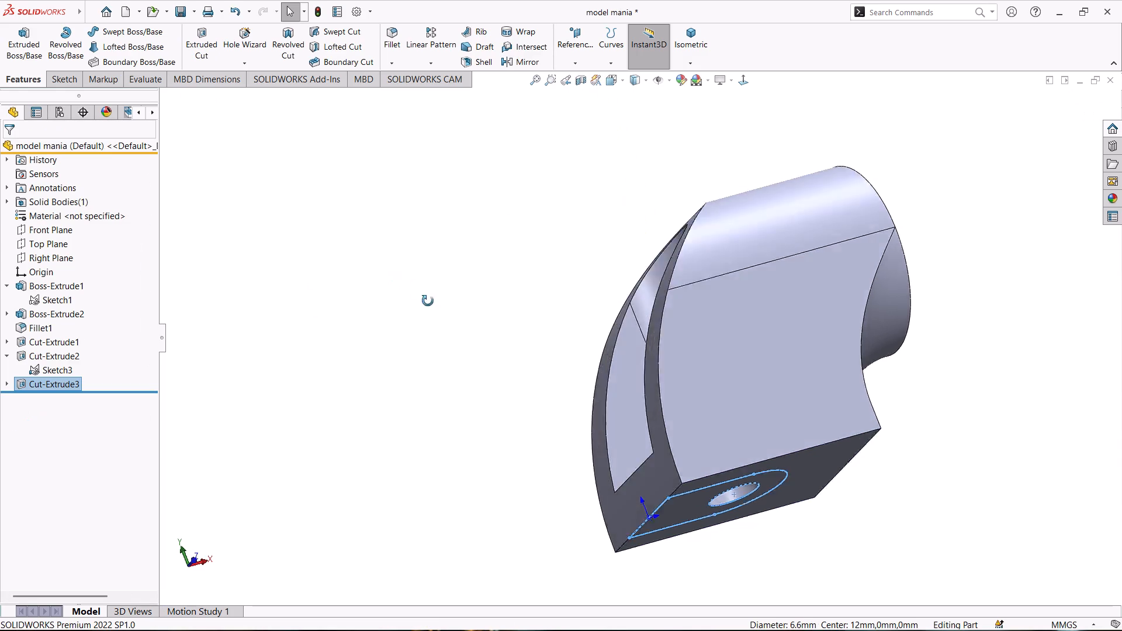
middle_drag(428, 301, 507, 394)
click(507, 394)
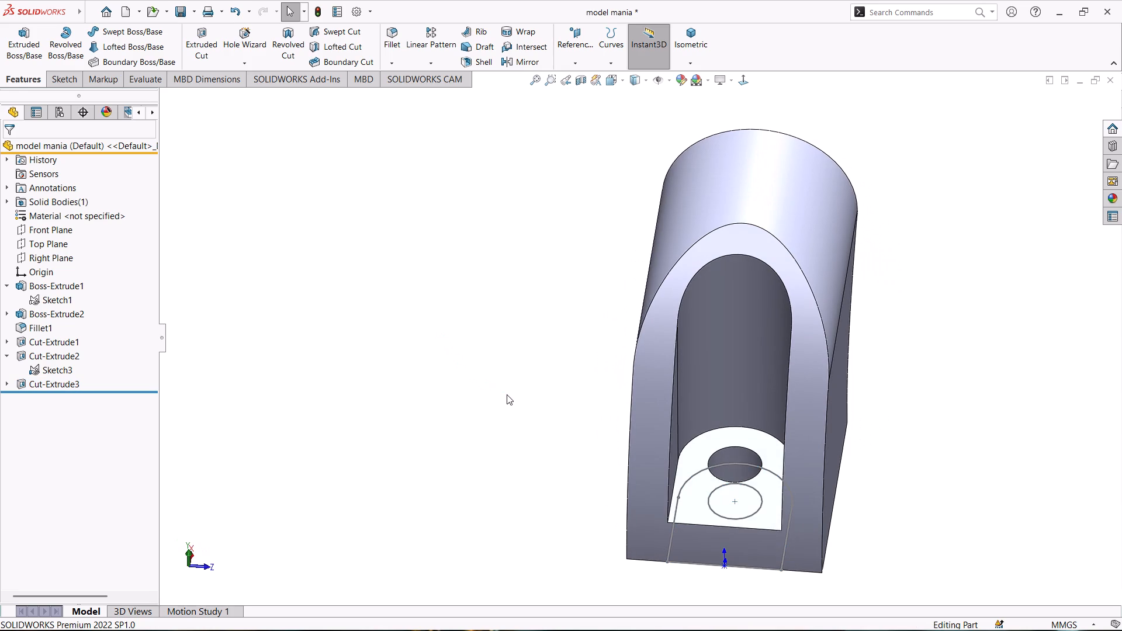
Hide the sketch shared by the slot-shaped cut and the hole.
right_click(39, 369)
click(46, 352)
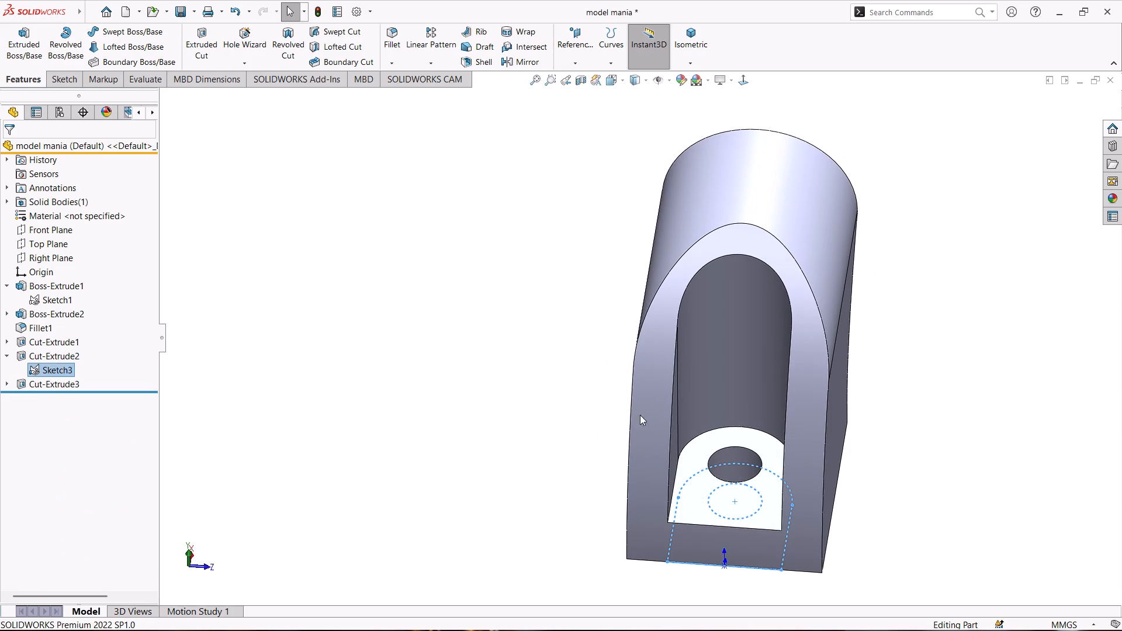
Examine the slot-shaped cut, the hole and the rest of the part from all sides.
scroll(1048, 446, down, 2)
scroll(969, 447, up, 2)
middle_drag(947, 445, 750, 376)
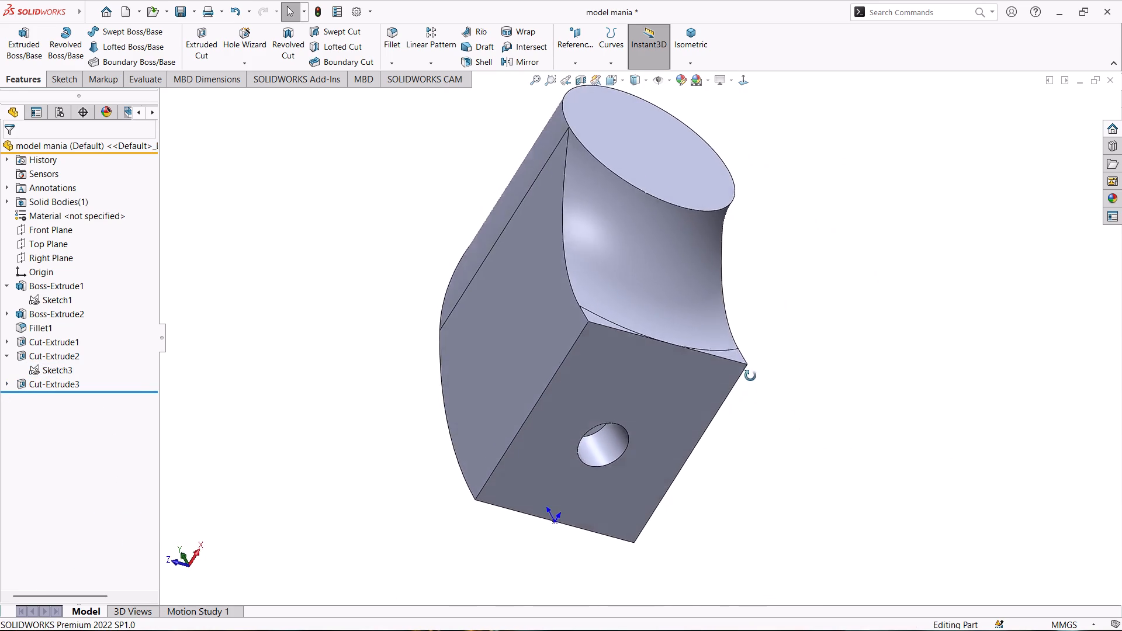
middle_drag(750, 376, 1009, 271)
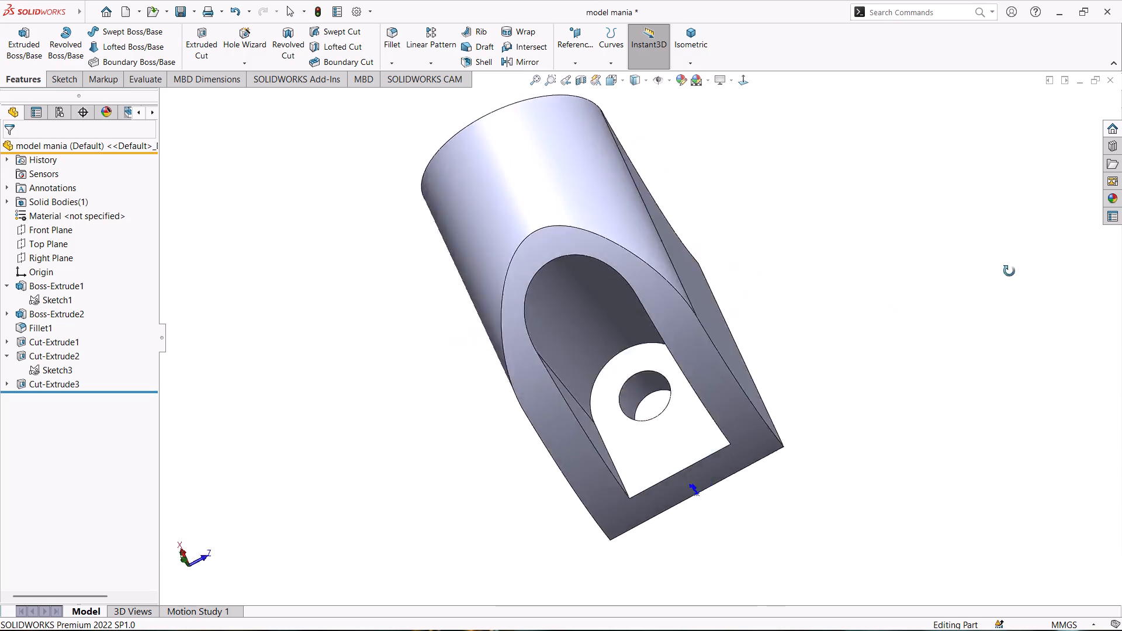
middle_drag(1009, 271, 864, 435)
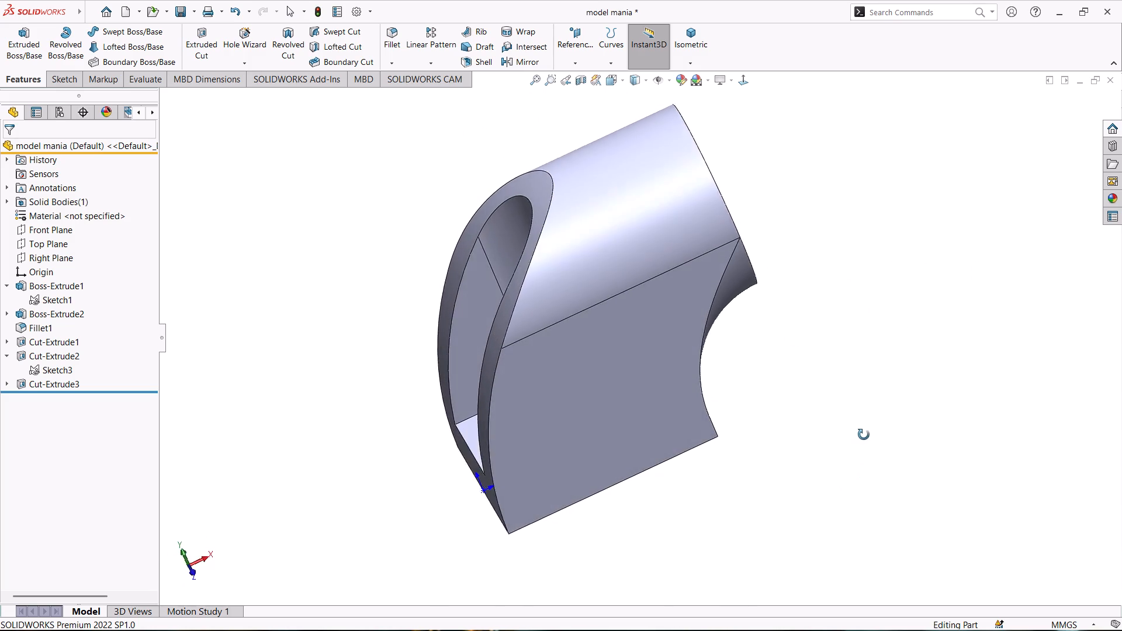
middle_drag(864, 435, 829, 495)
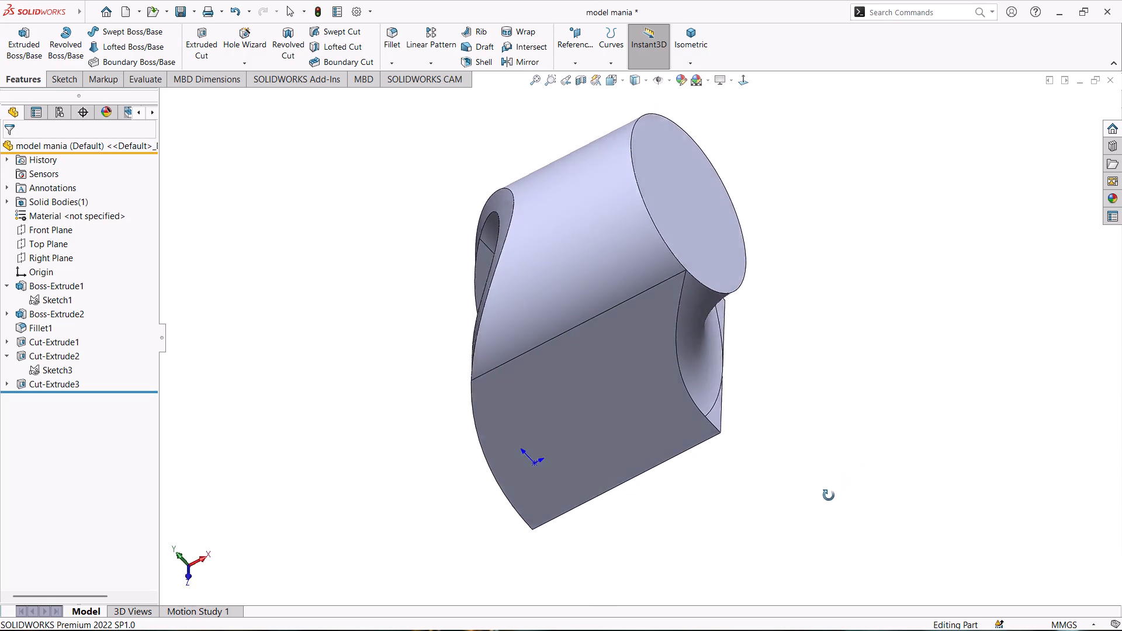
middle_drag(829, 495, 804, 528)
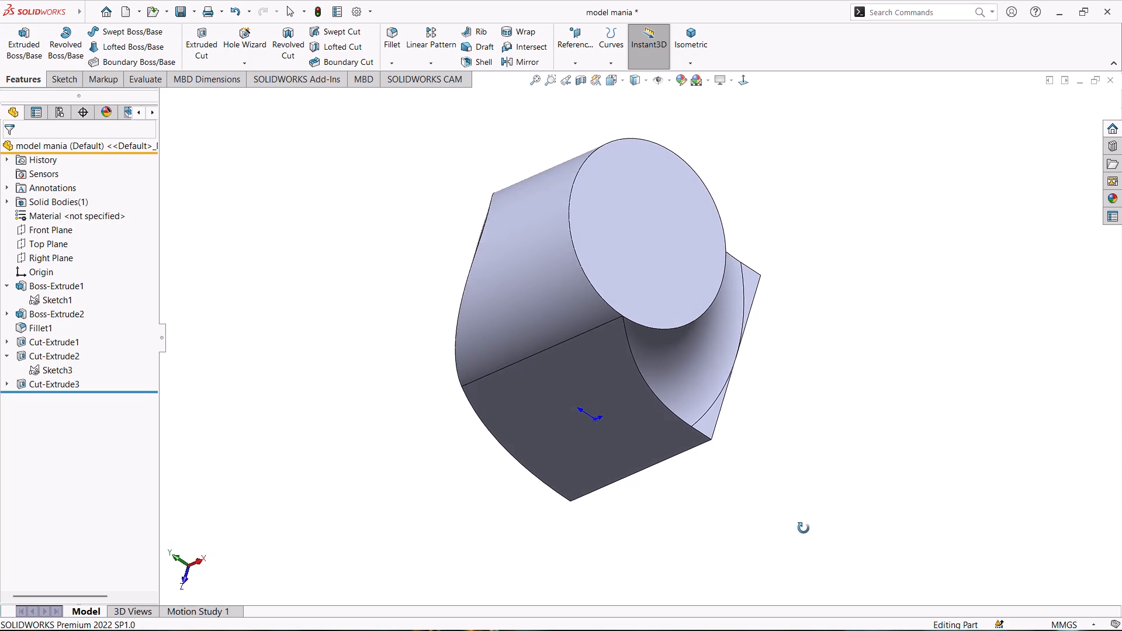
middle_drag(804, 528, 995, 403)
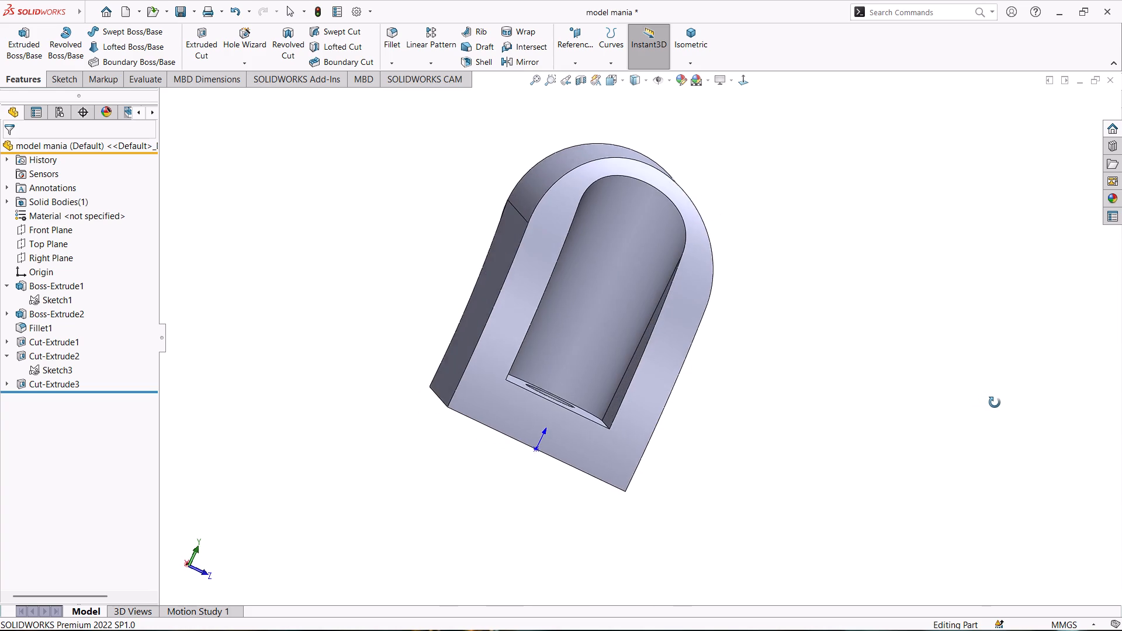
Save the part.
middle_drag(995, 403, 841, 486)
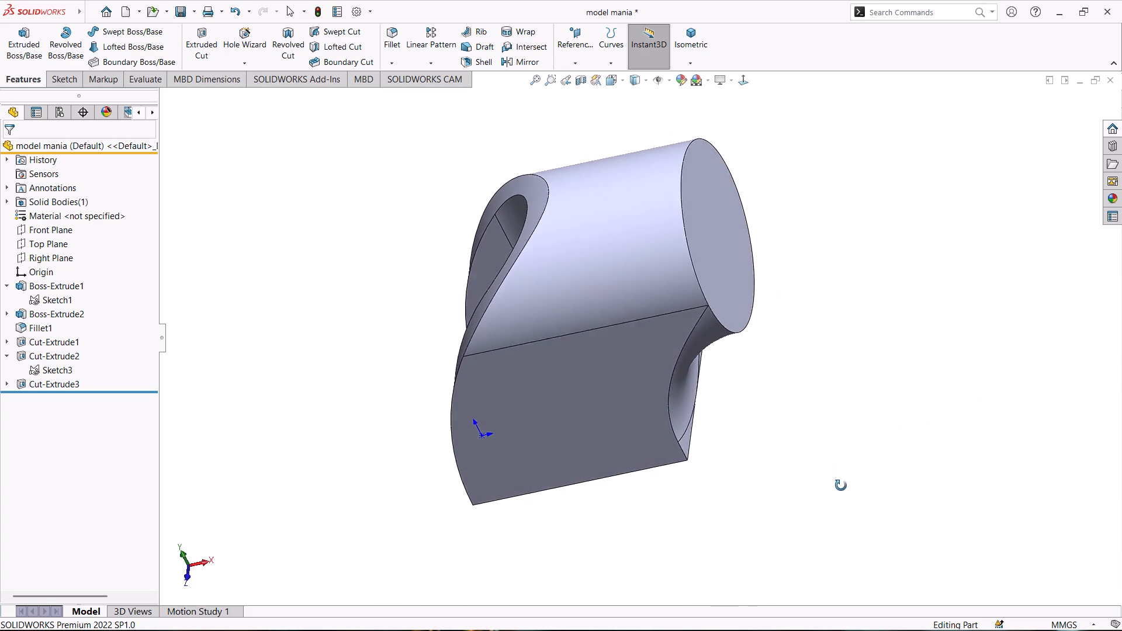
middle_drag(841, 486, 865, 498)
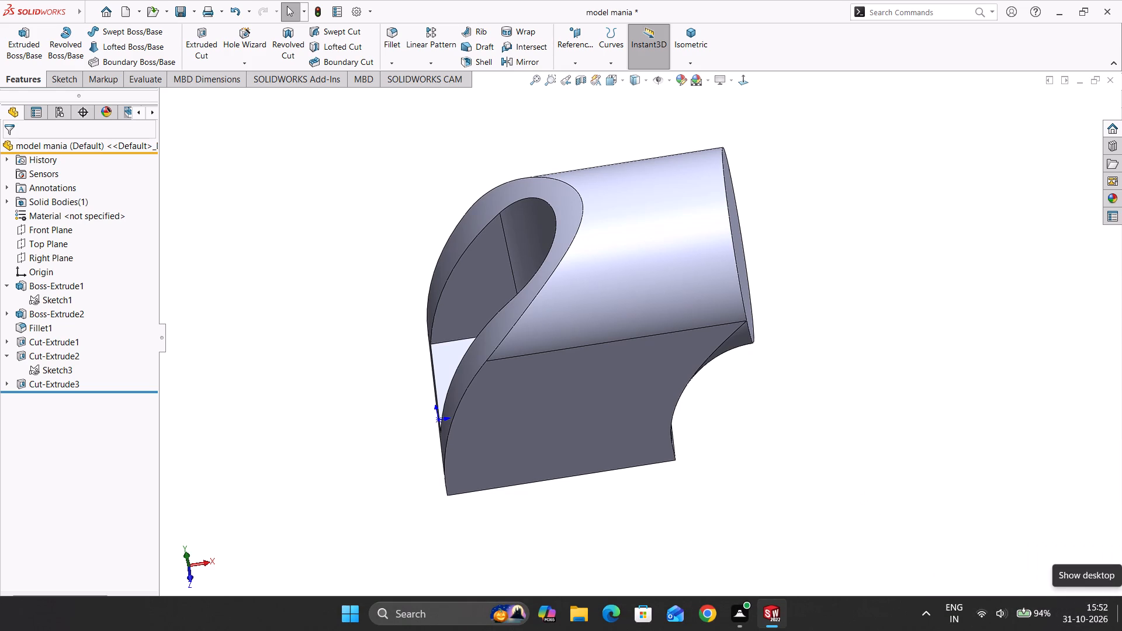
middle_drag(907, 362, 868, 415)
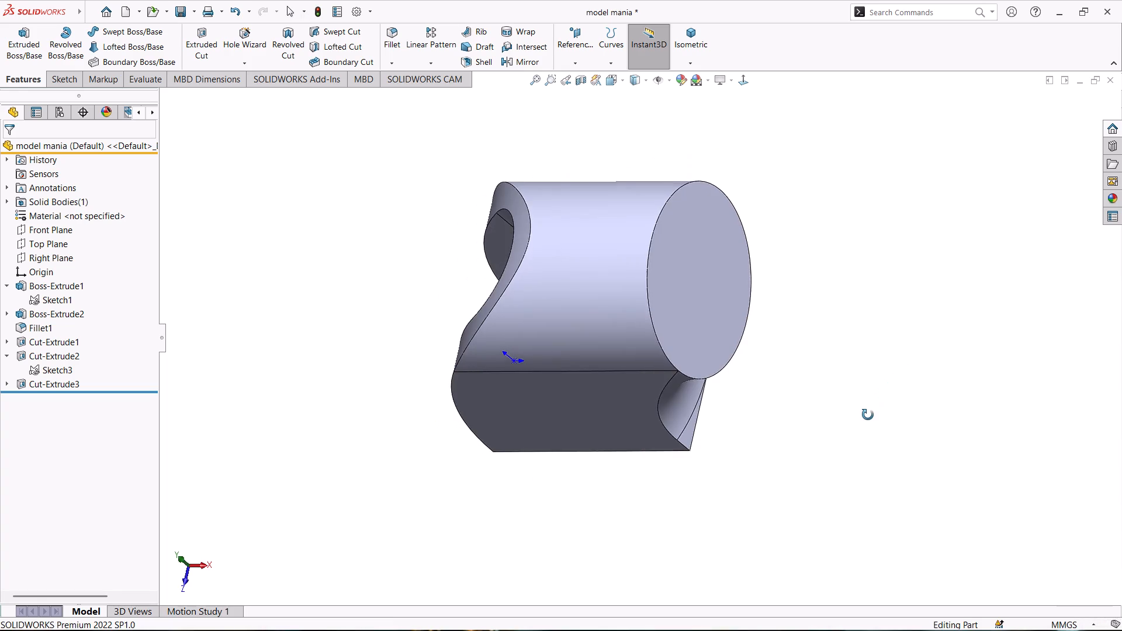
middle_drag(868, 415, 869, 384)
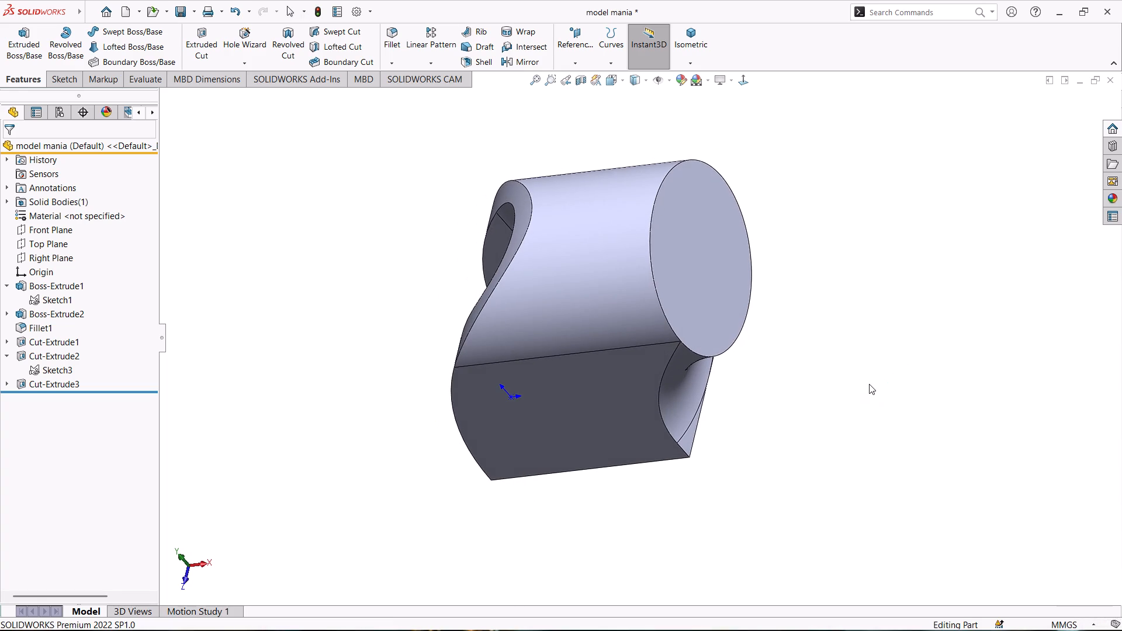
key(ctrl+s)
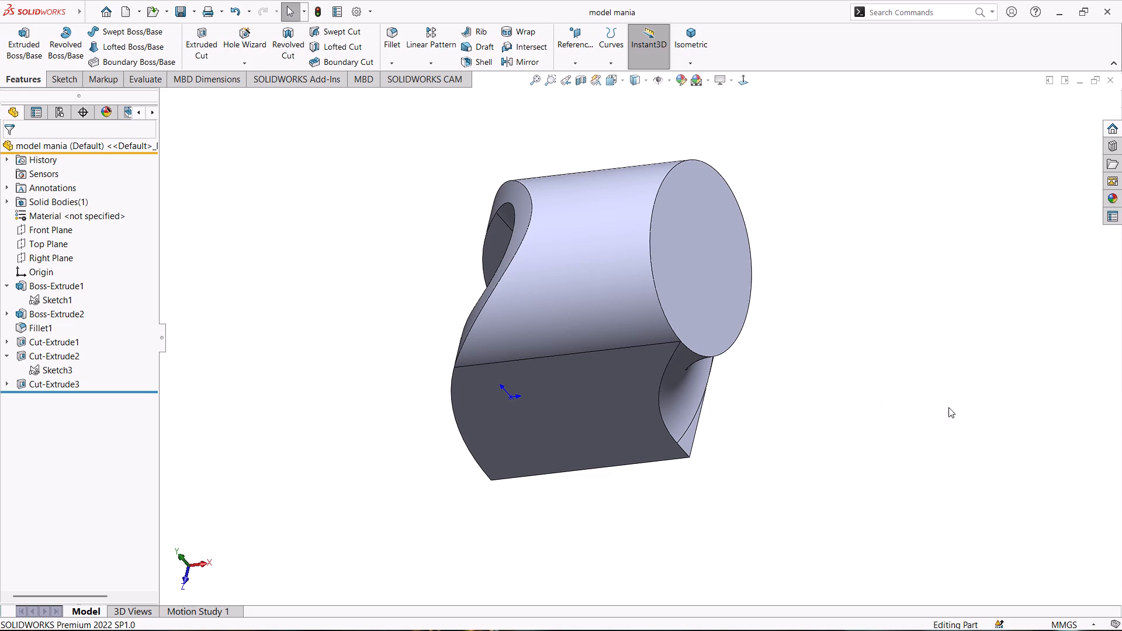
On the cylinder's flat circular end face, sketch an 18 mm diameter circle concentric with the face's outer edge.
middle_drag(886, 377, 850, 396)
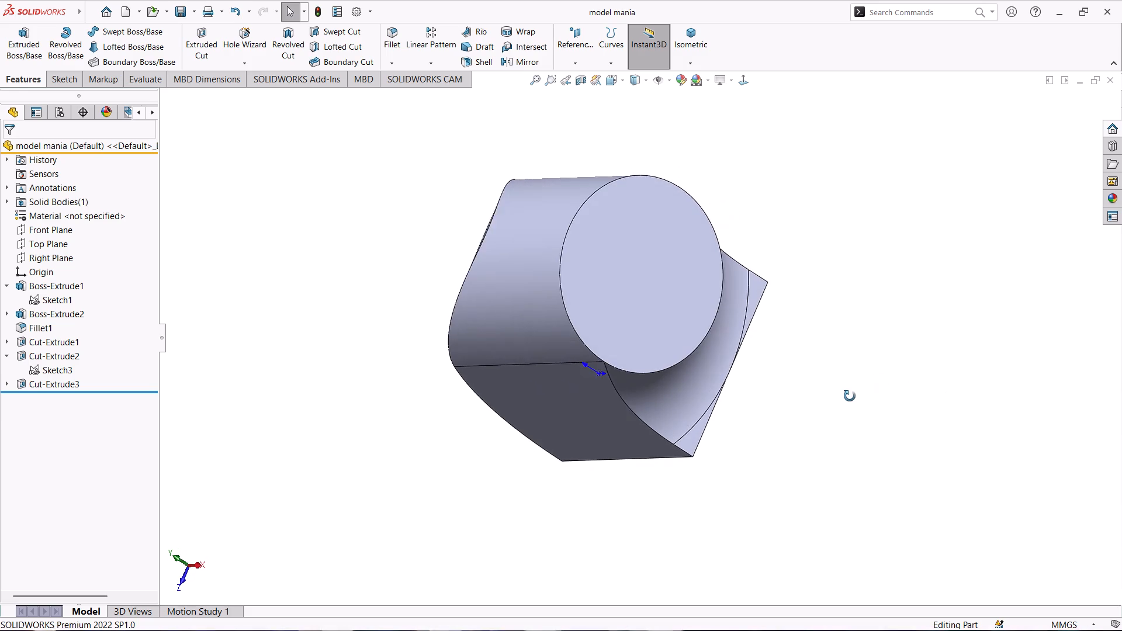
middle_drag(850, 396, 849, 397)
click(621, 304)
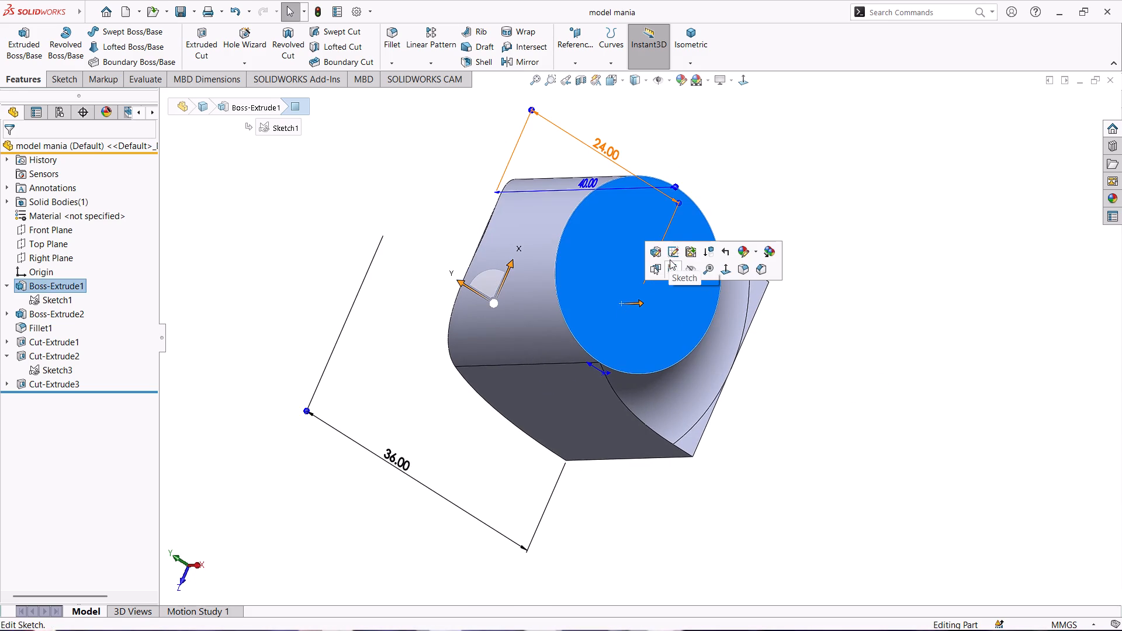
click(674, 264)
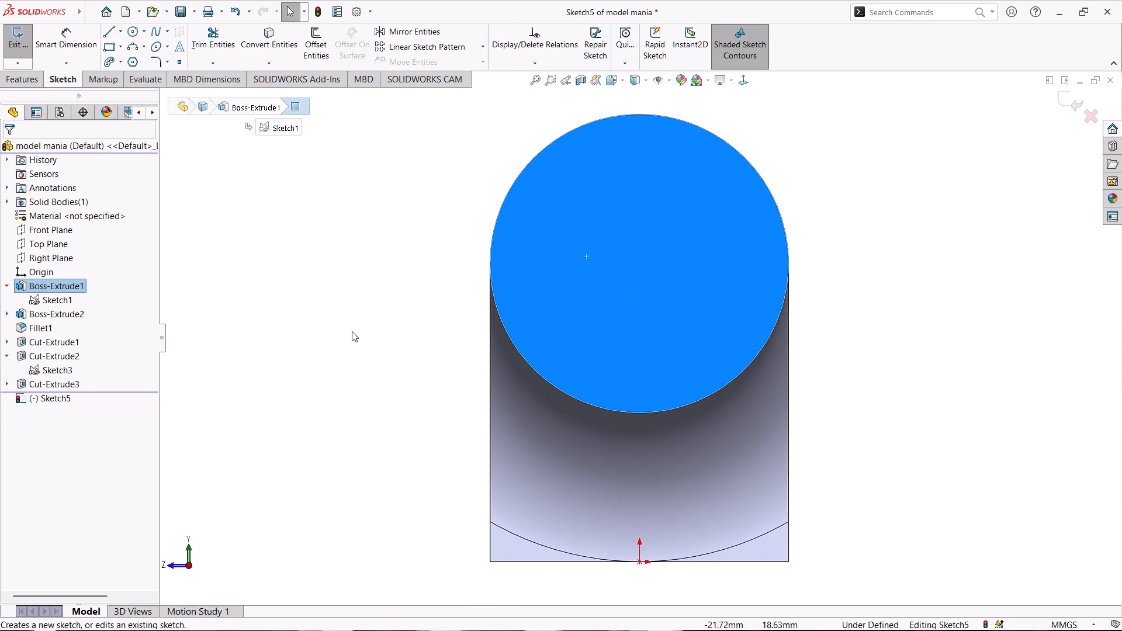
right_drag(244, 333, 395, 314)
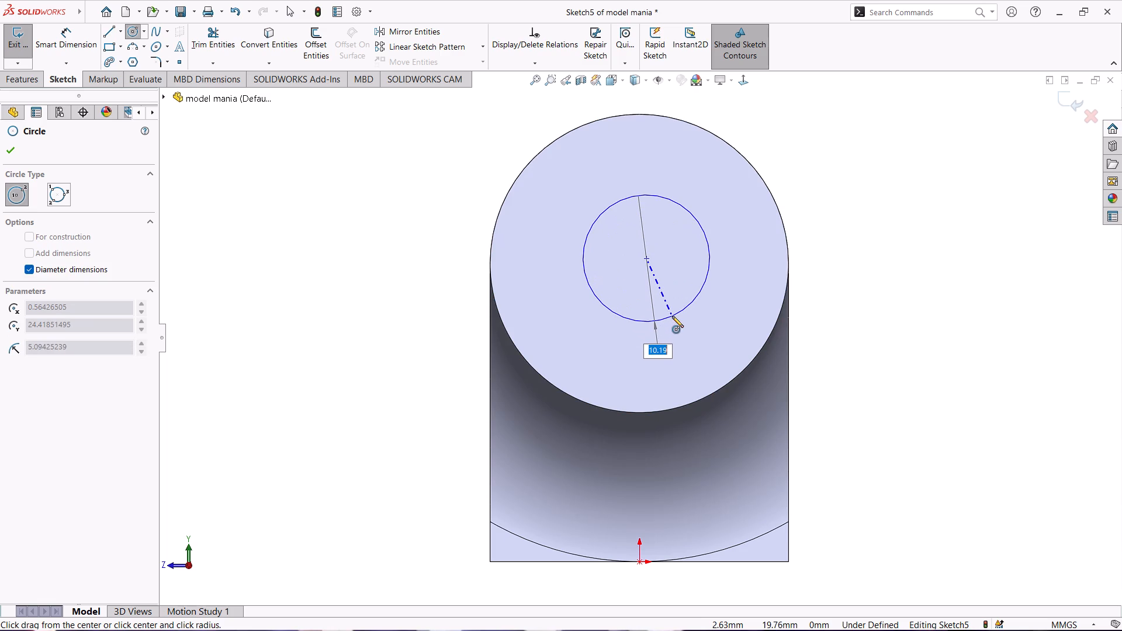
text(18)
key(Return)
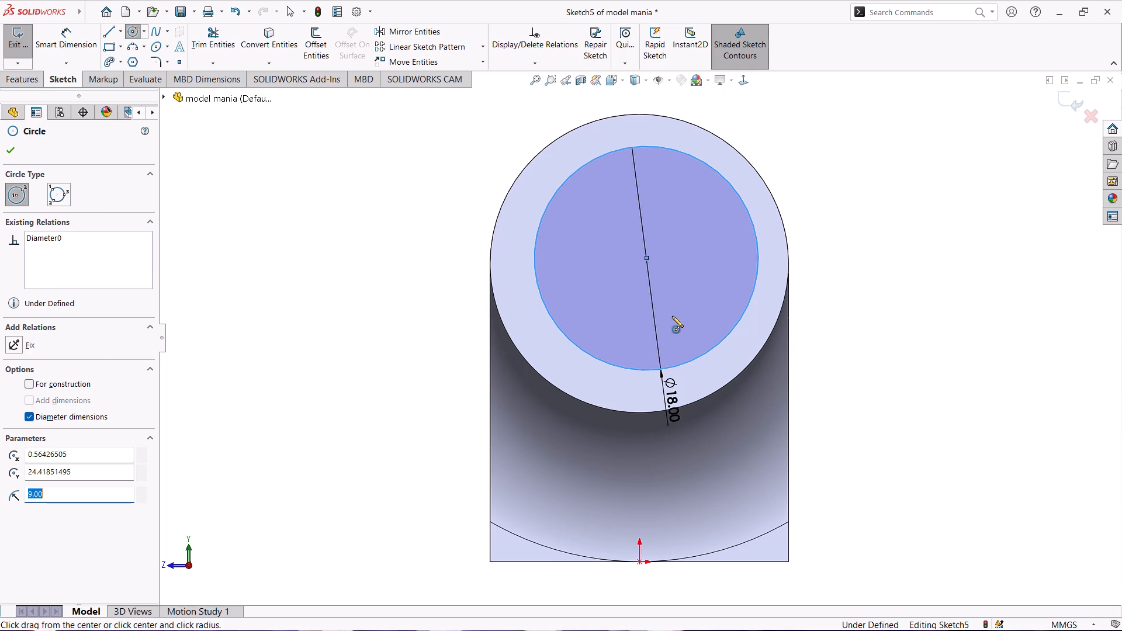
key(Escape)
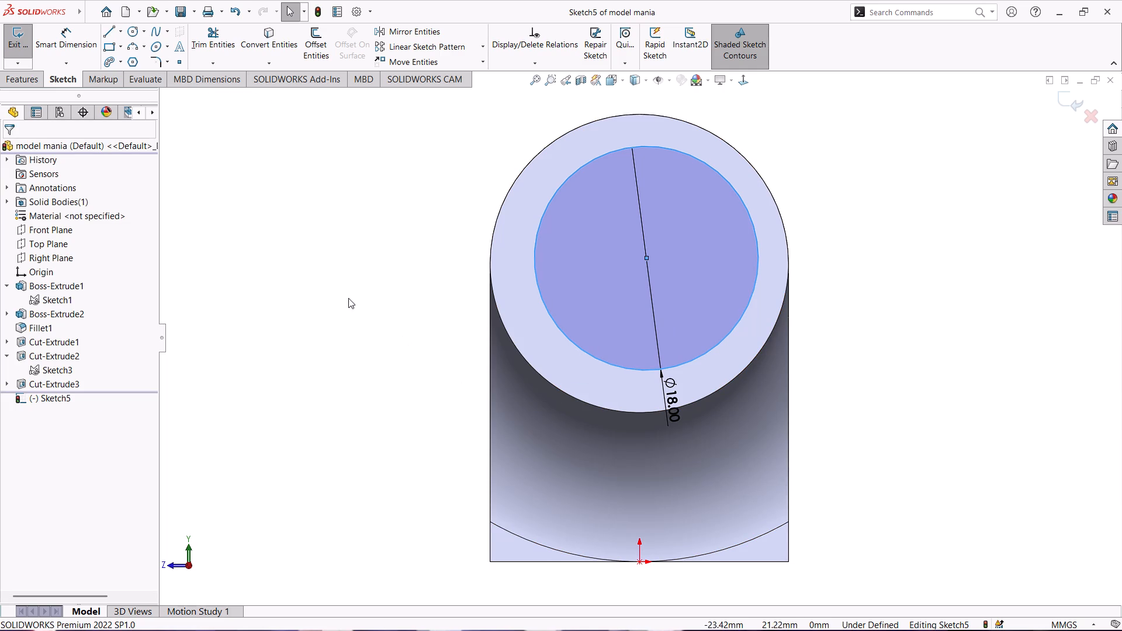
ctrl+click(521, 352)
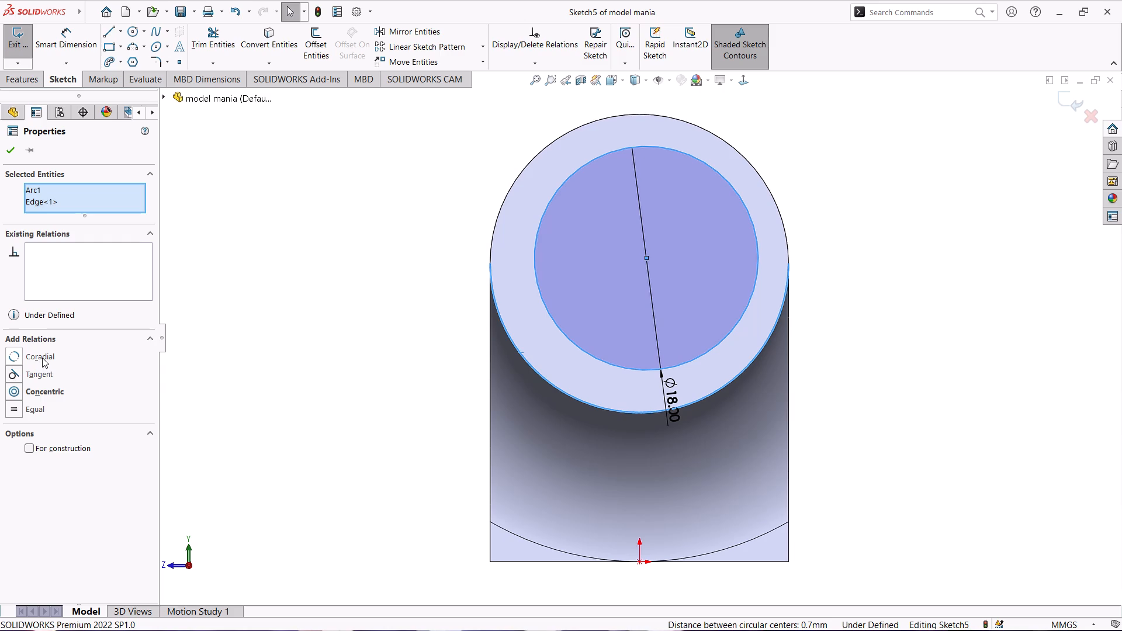
click(42, 391)
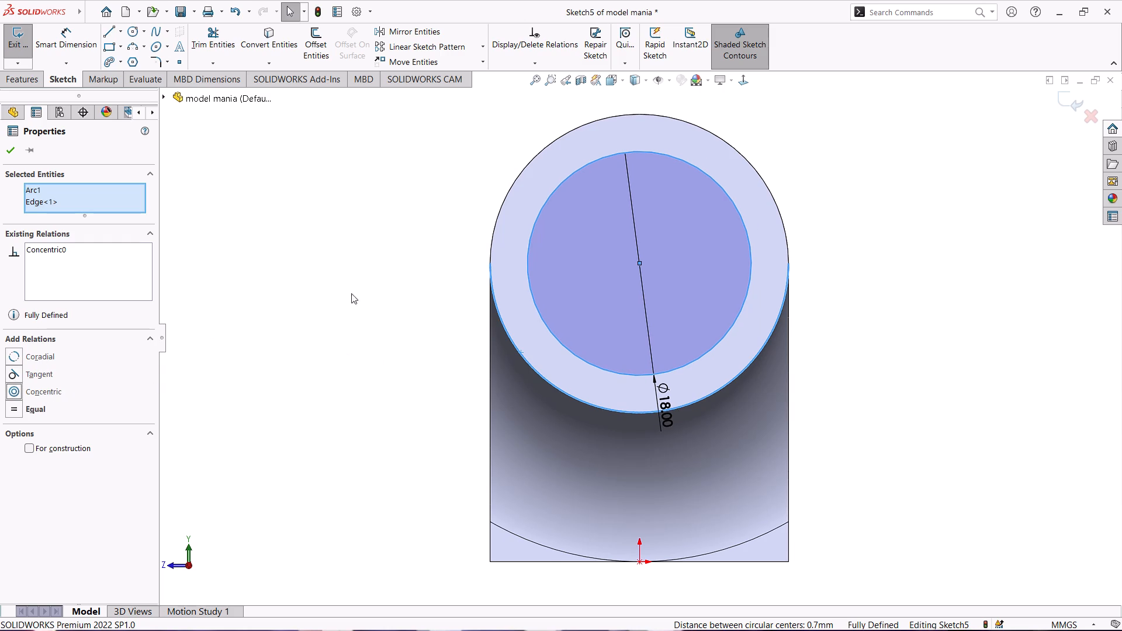
click(13, 147)
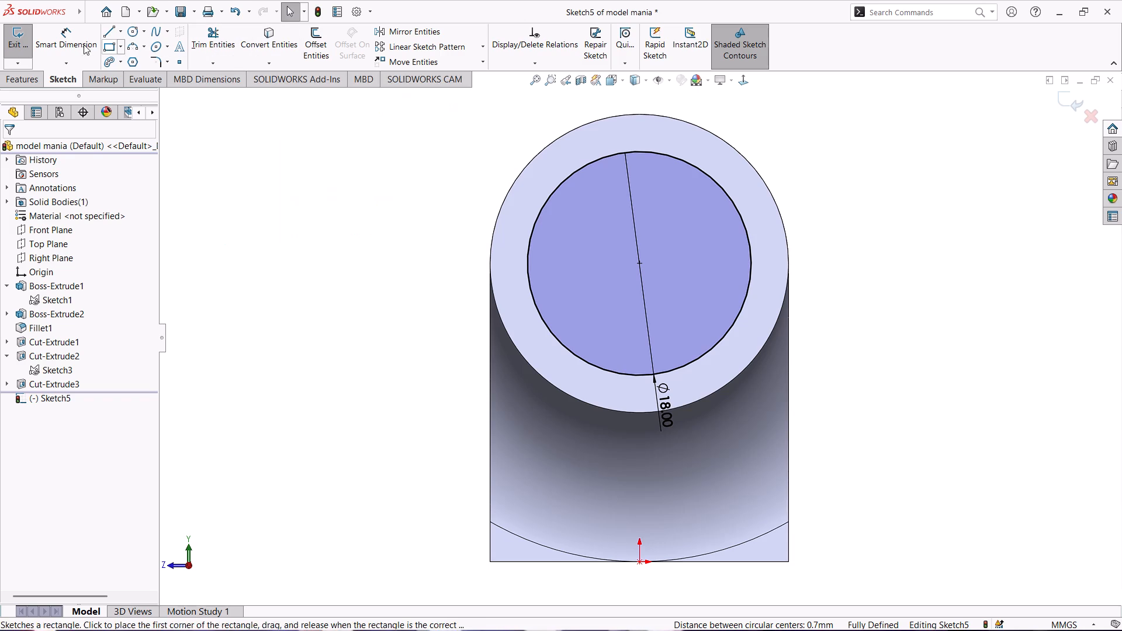
Extrude-cut the 18 mm circle from the sketch plane into the cylinder with a Blind depth of 10 mm.
click(20, 77)
click(198, 34)
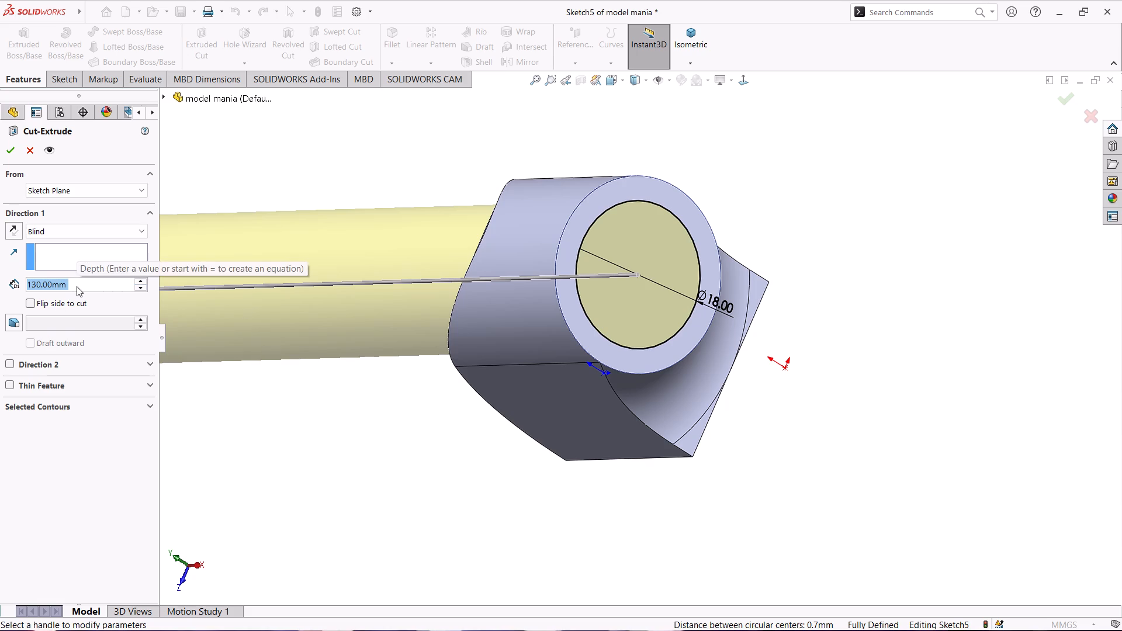
drag(77, 286, 8, 284)
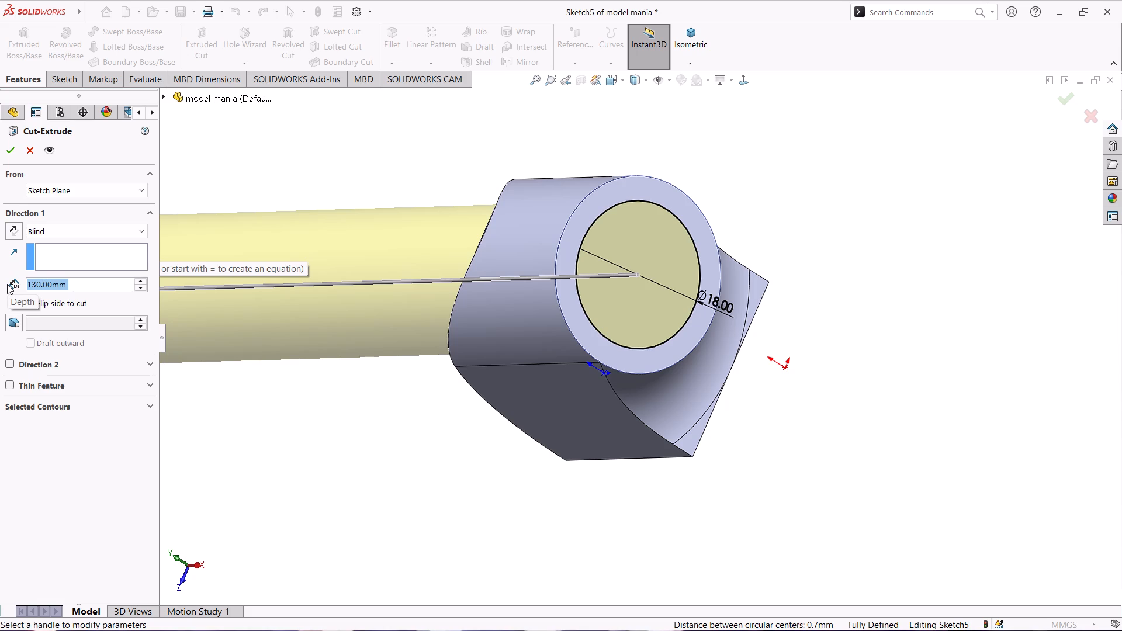
text(10)
key(Return)
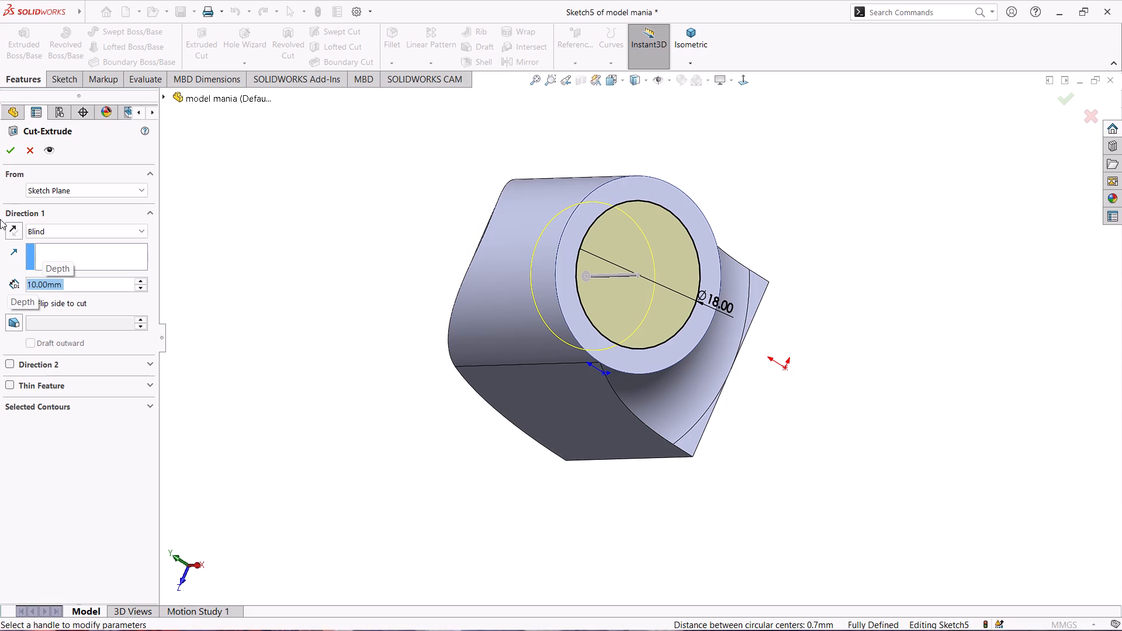
click(6, 146)
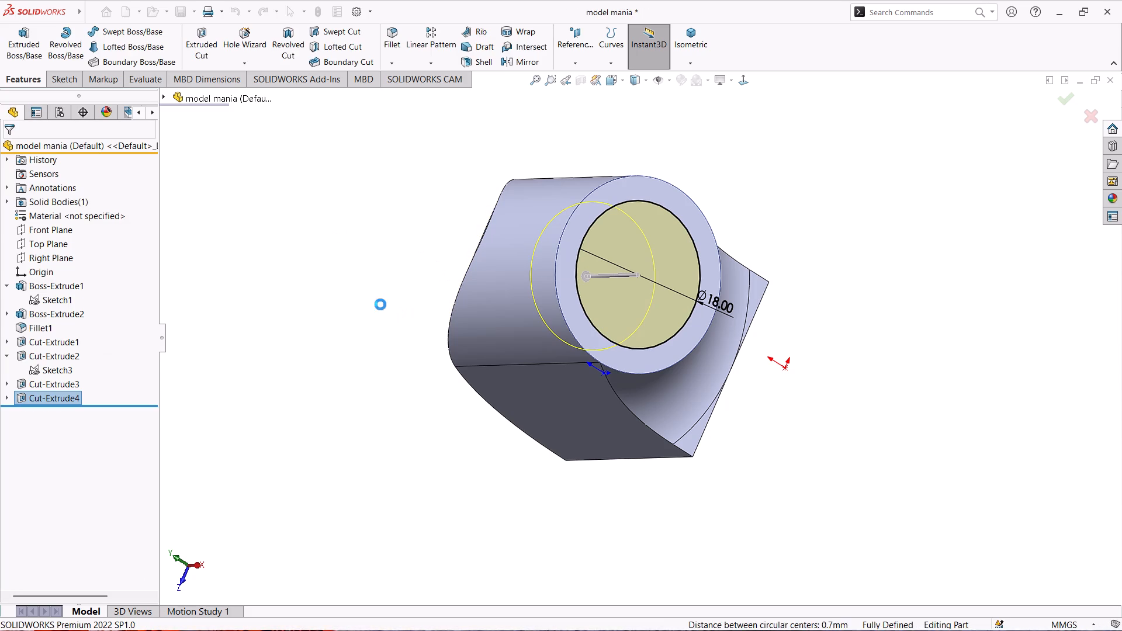
Examine the round pocket in the cylinder's end face and the slot-shaped cut on the opposite side.
scroll(380, 304, down, 1)
scroll(380, 304, up, 2)
middle_drag(378, 299, 396, 141)
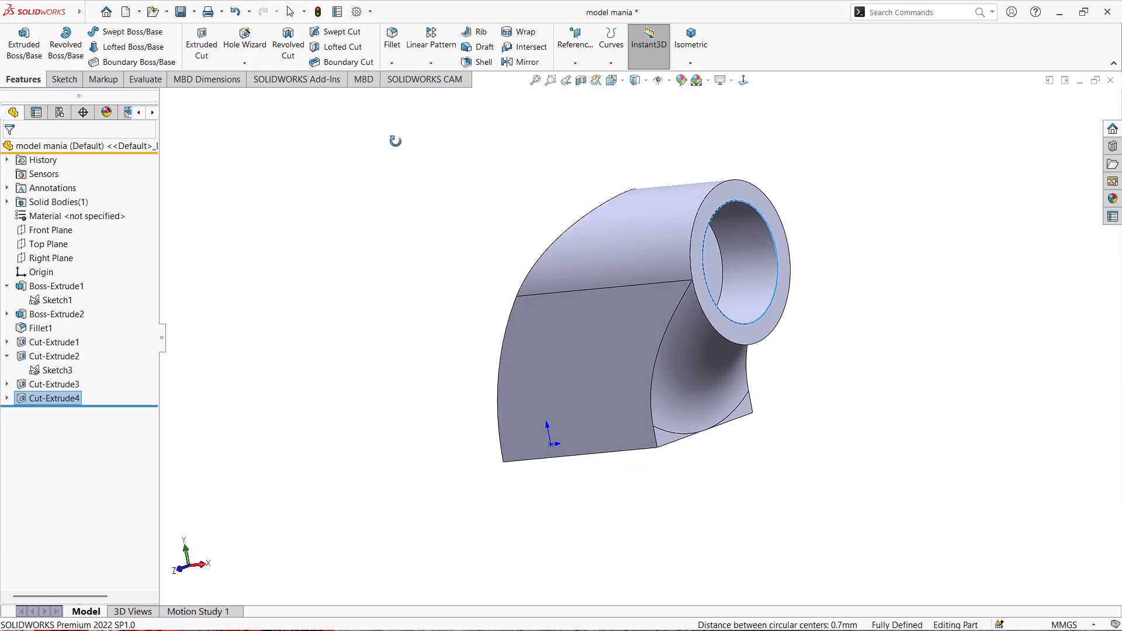
middle_drag(396, 141, 401, 203)
click(418, 258)
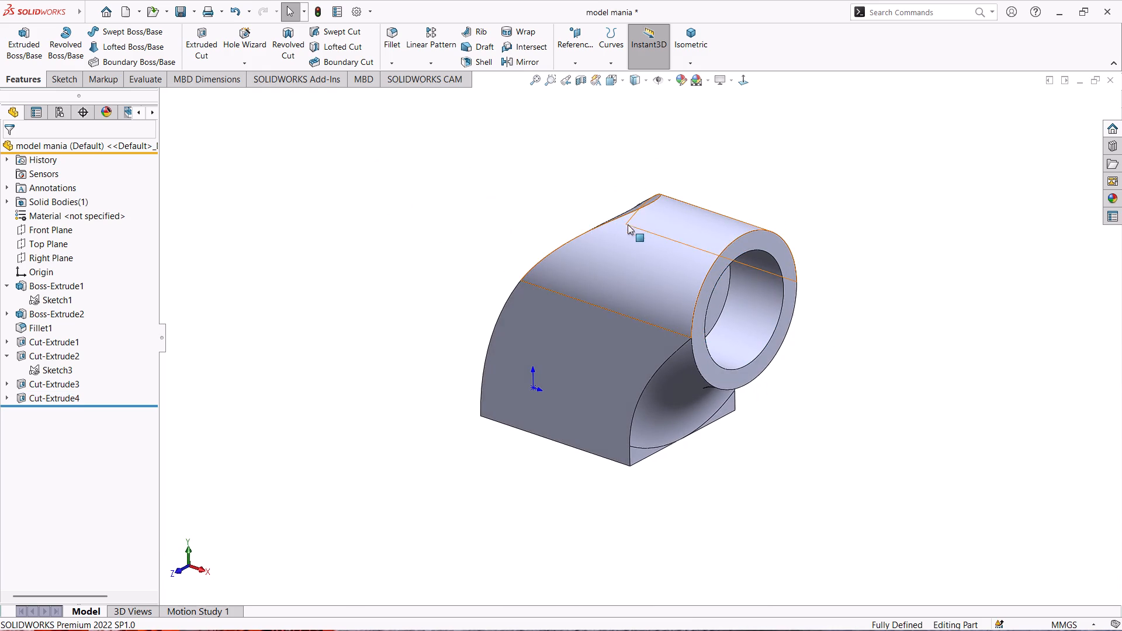
scroll(775, 190, down, 1)
scroll(775, 191, up, 1)
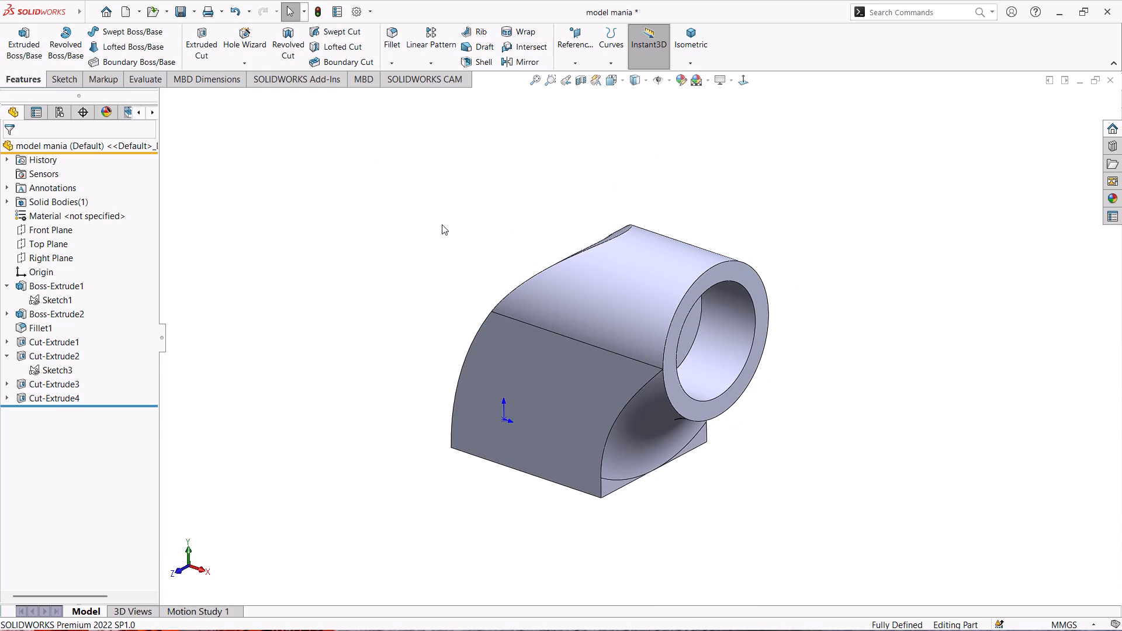
middle_drag(442, 224, 464, 233)
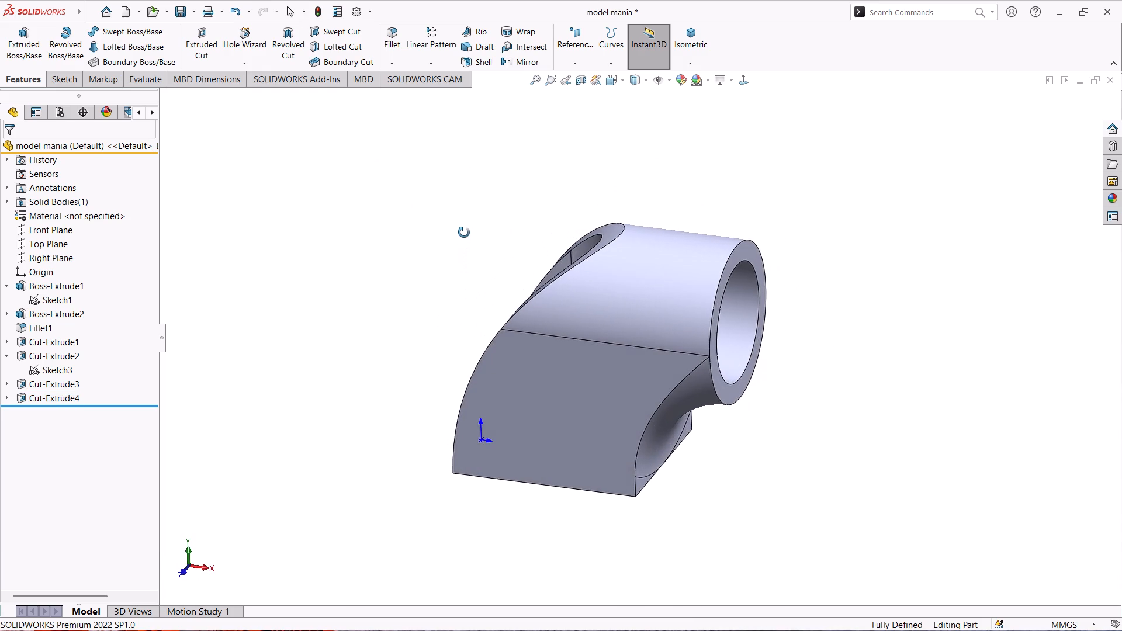
middle_drag(464, 233, 470, 245)
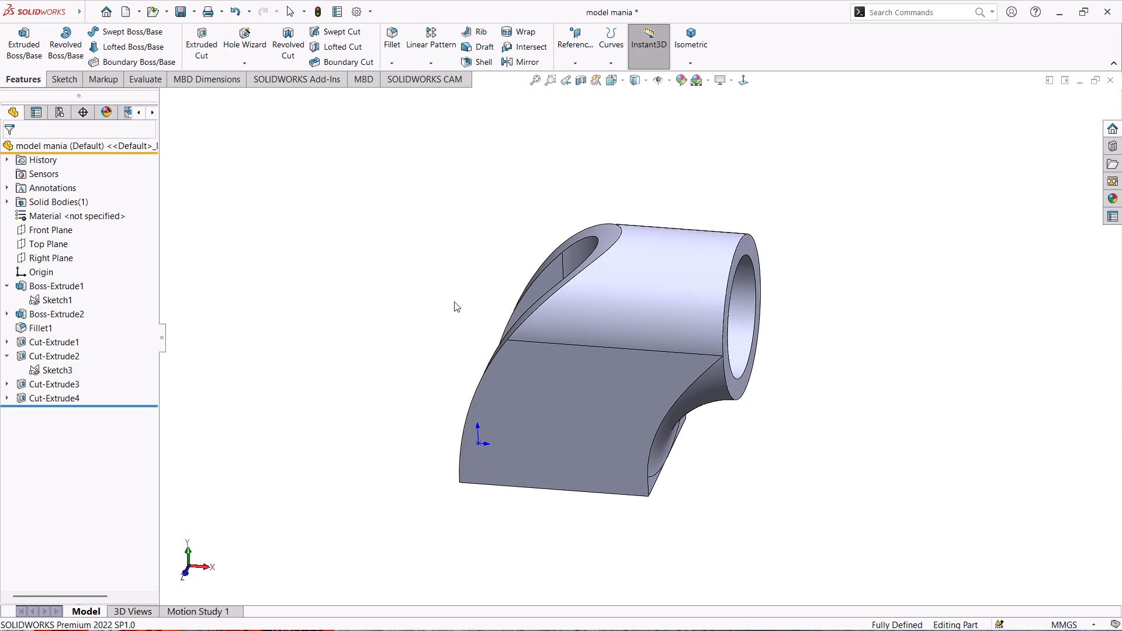
Set up a Hole Wizard counterbore for a Socket Head Cap Screw, size M6 with Normal fit.
click(241, 48)
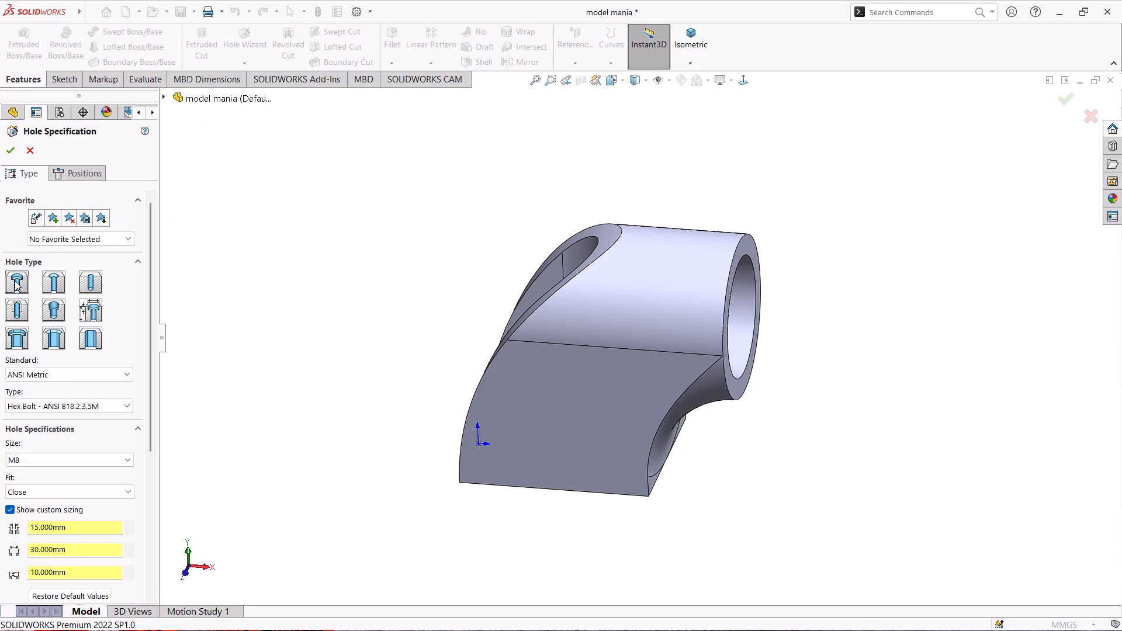
click(12, 276)
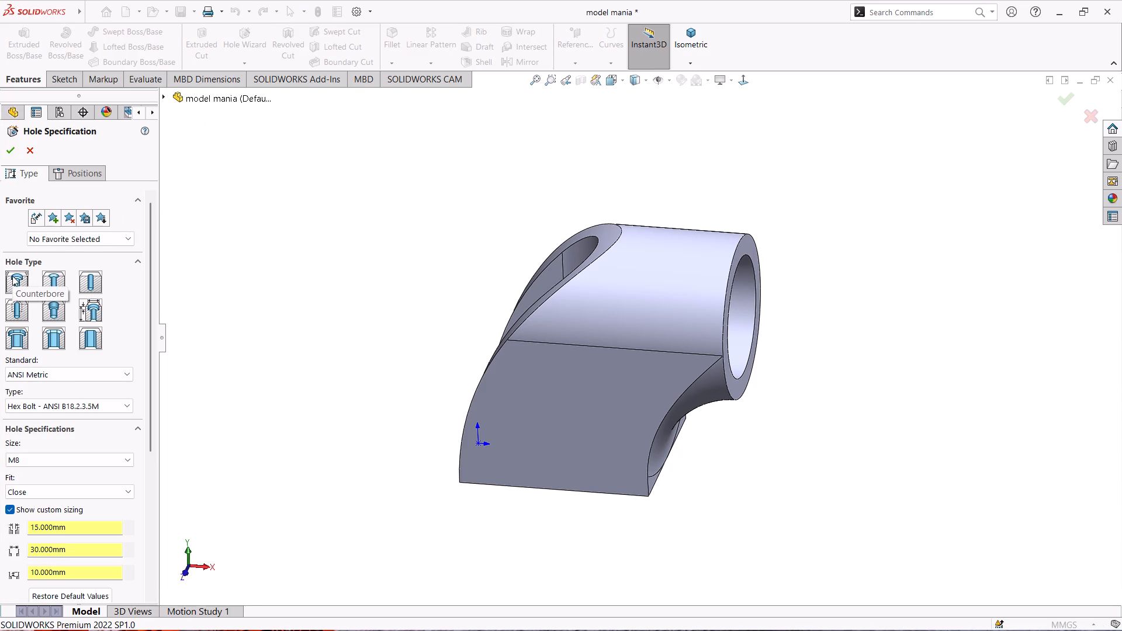
click(56, 401)
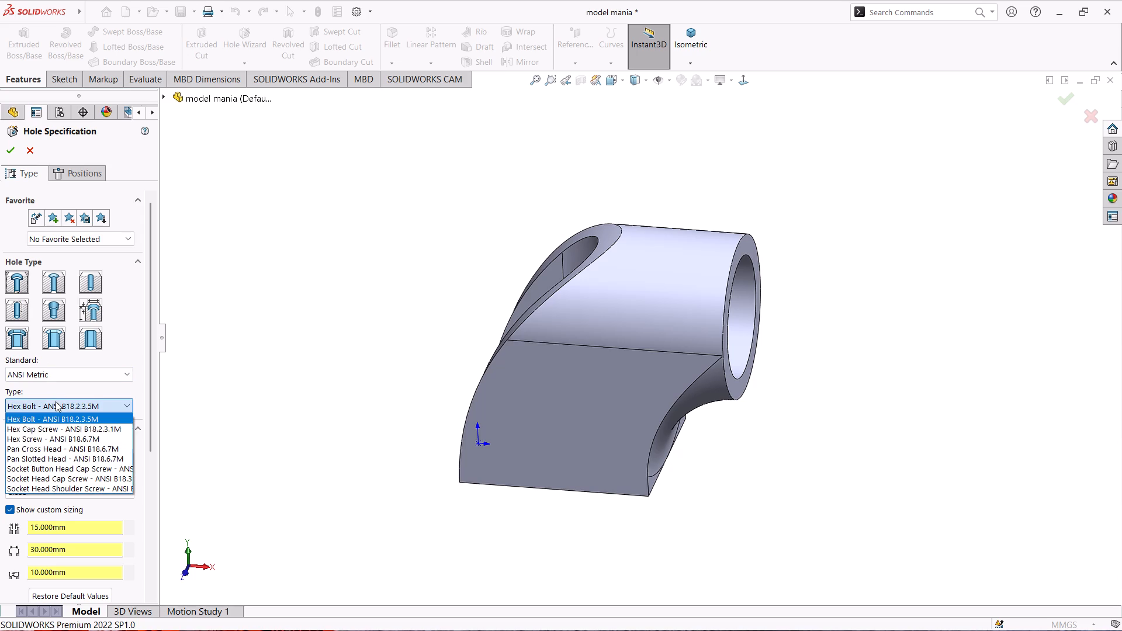
click(41, 478)
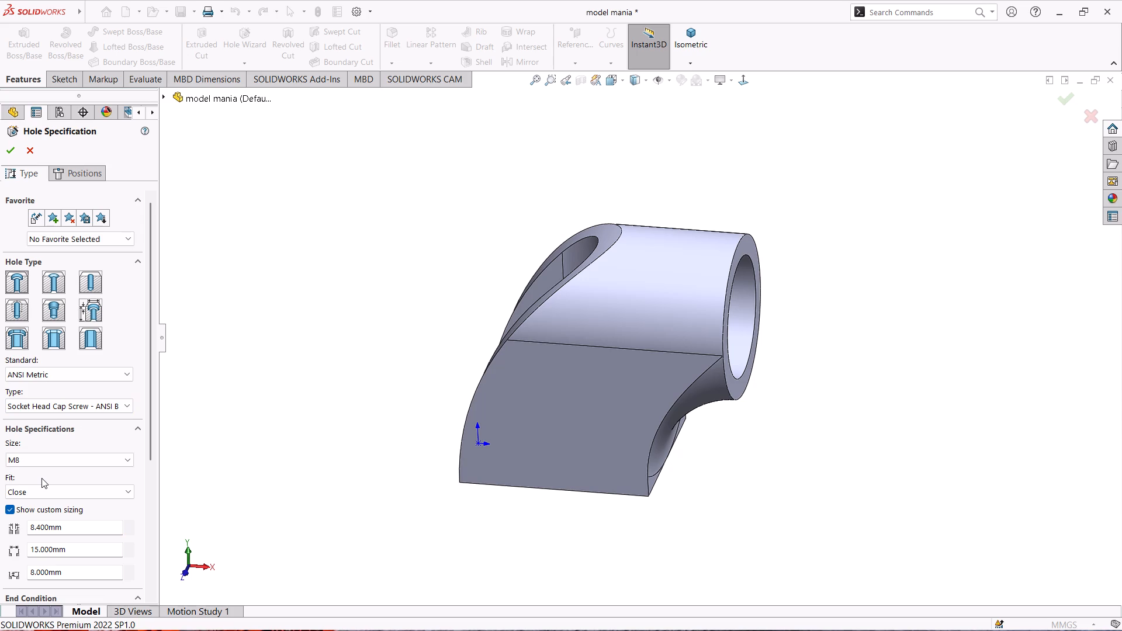
click(68, 460)
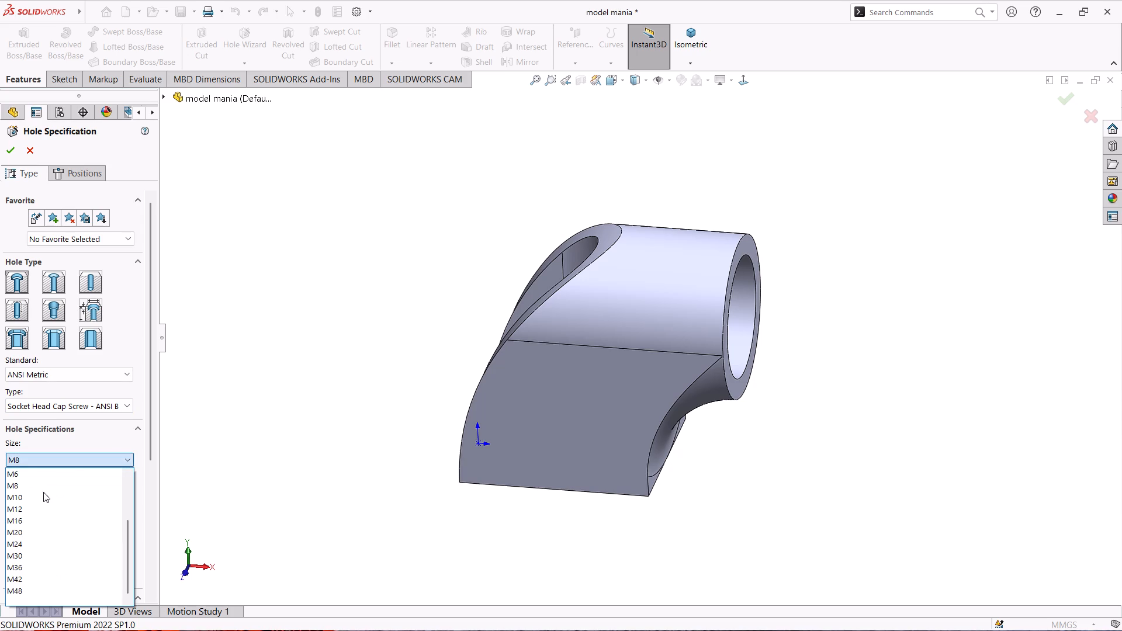
click(30, 477)
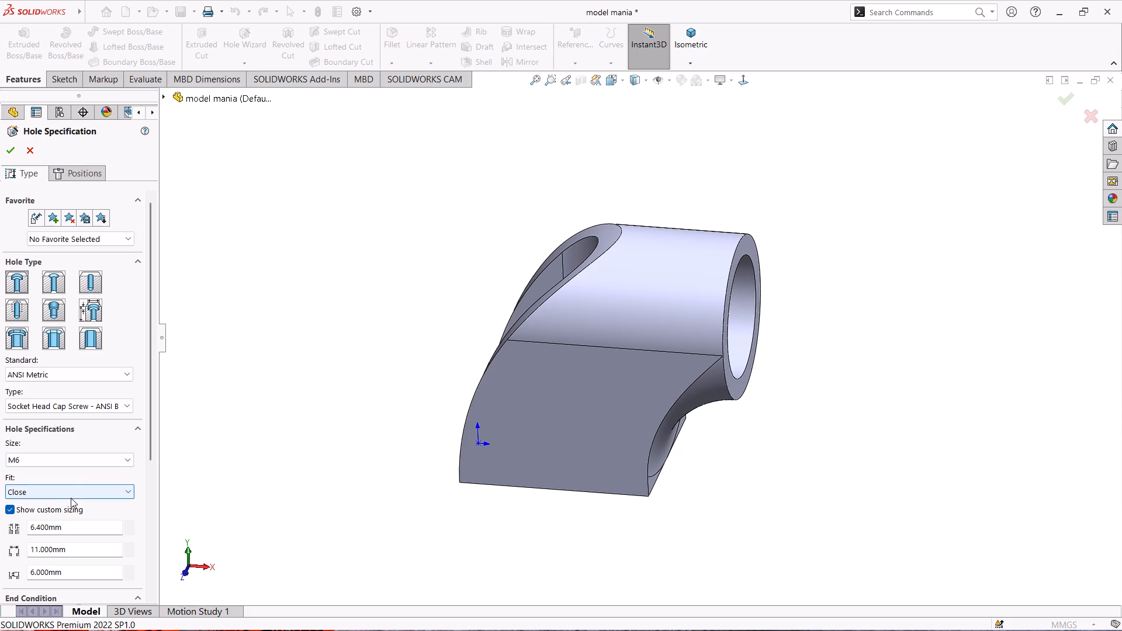
click(72, 493)
click(41, 511)
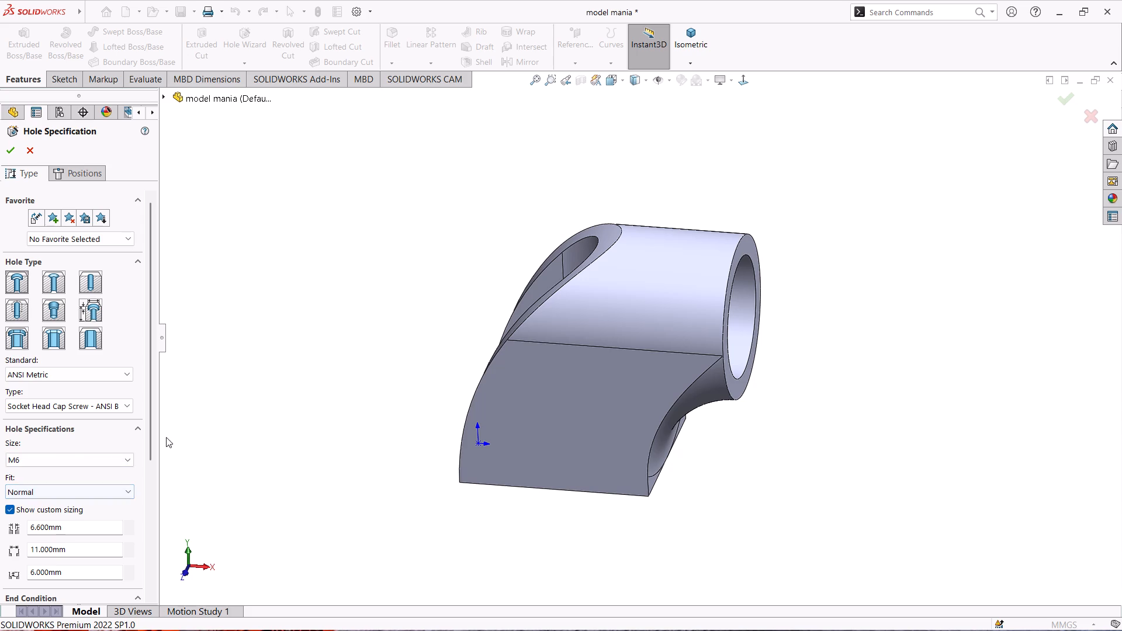
drag(152, 432, 154, 540)
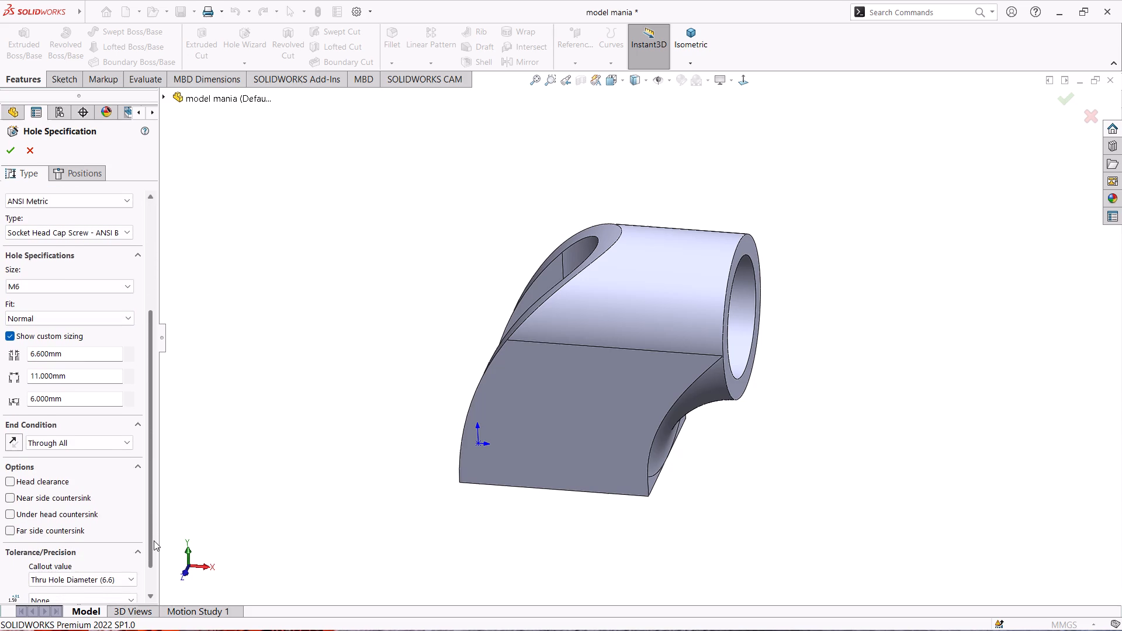
drag(154, 540, 158, 559)
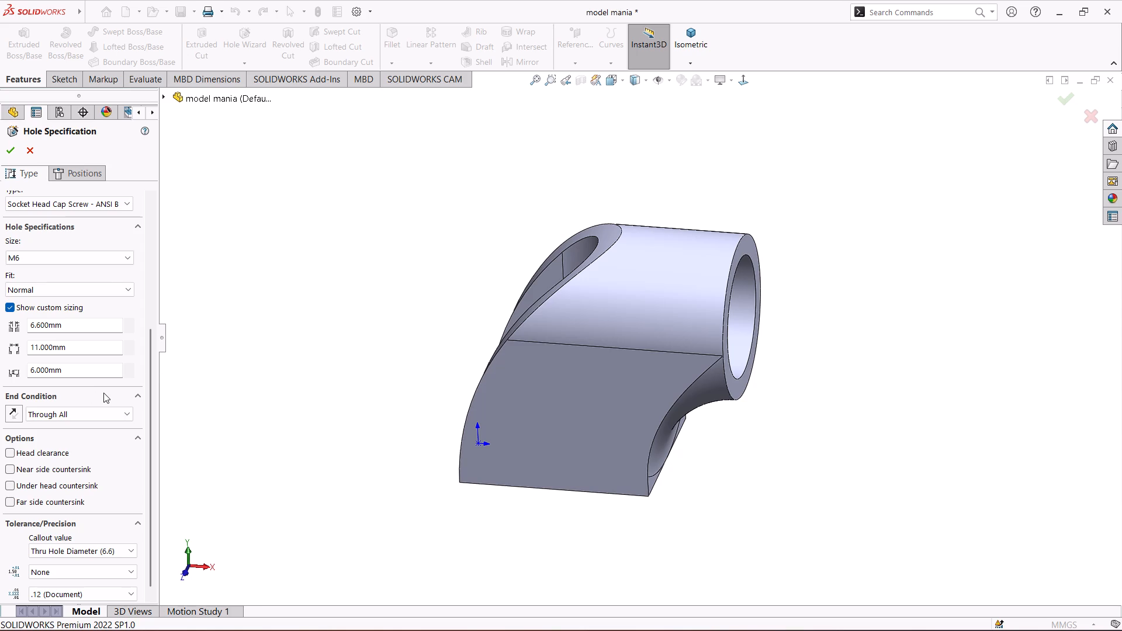
Start positioning the M6 counterbore hole with a 3D sketch.
click(85, 172)
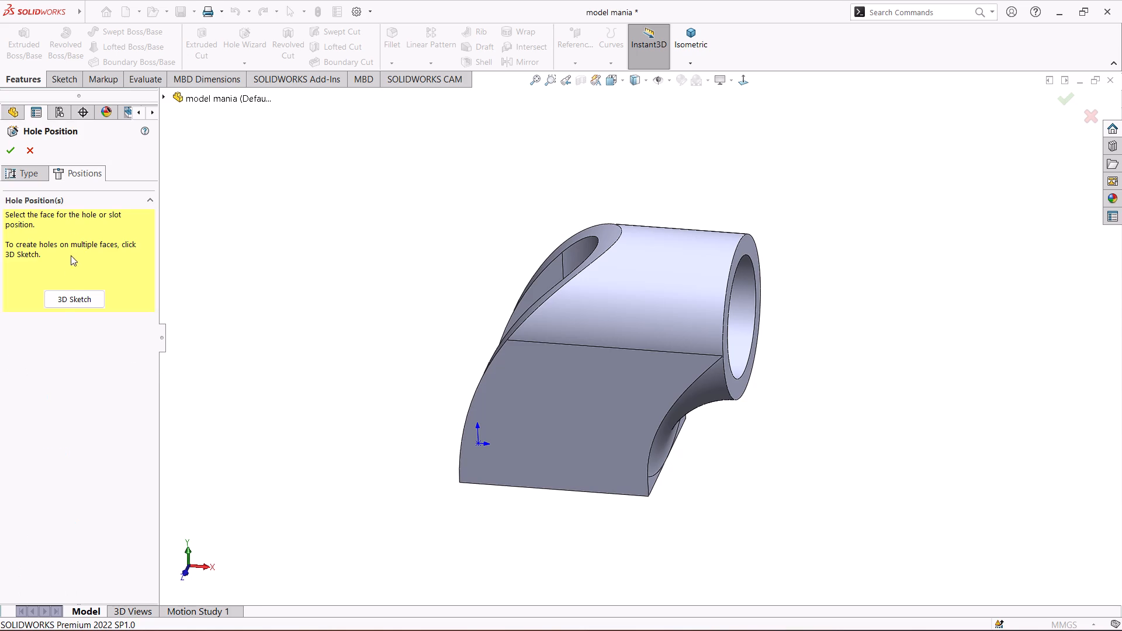
click(67, 300)
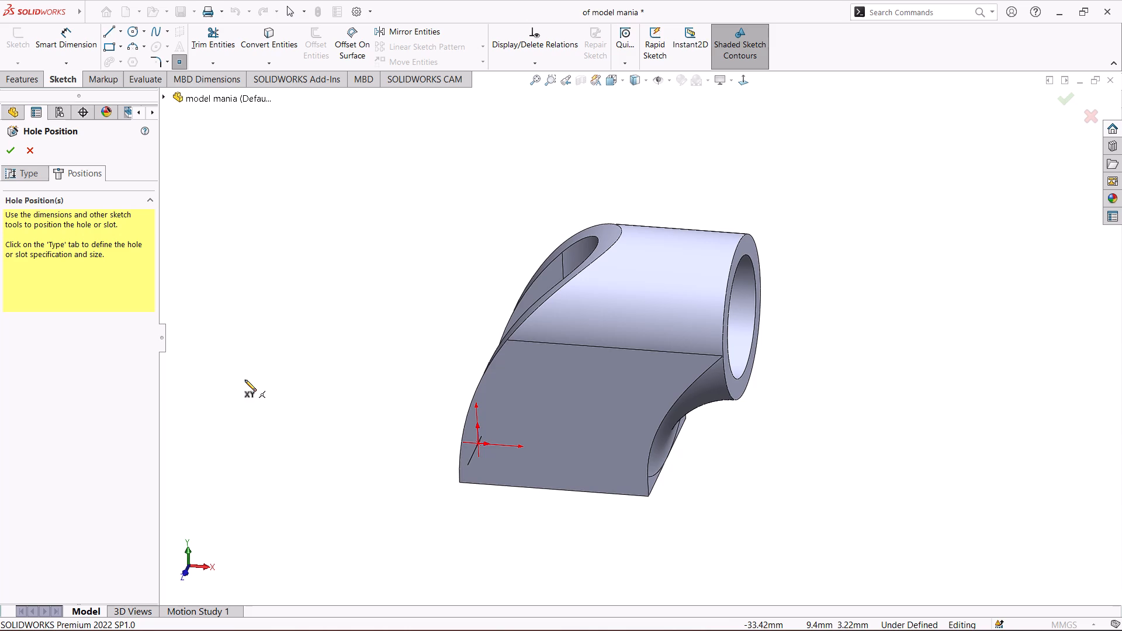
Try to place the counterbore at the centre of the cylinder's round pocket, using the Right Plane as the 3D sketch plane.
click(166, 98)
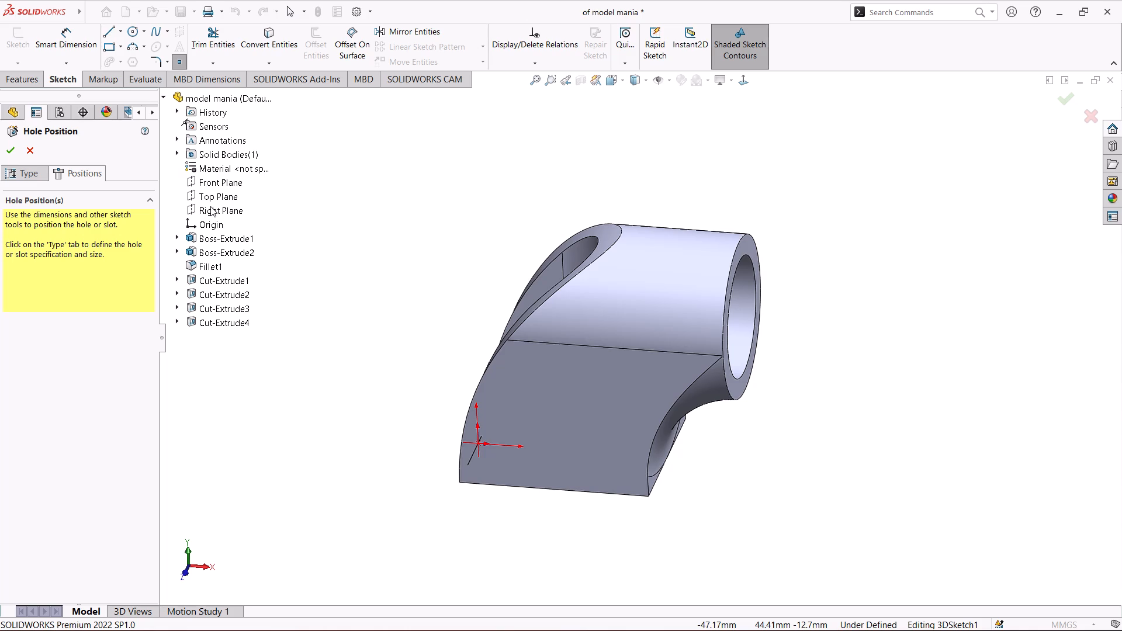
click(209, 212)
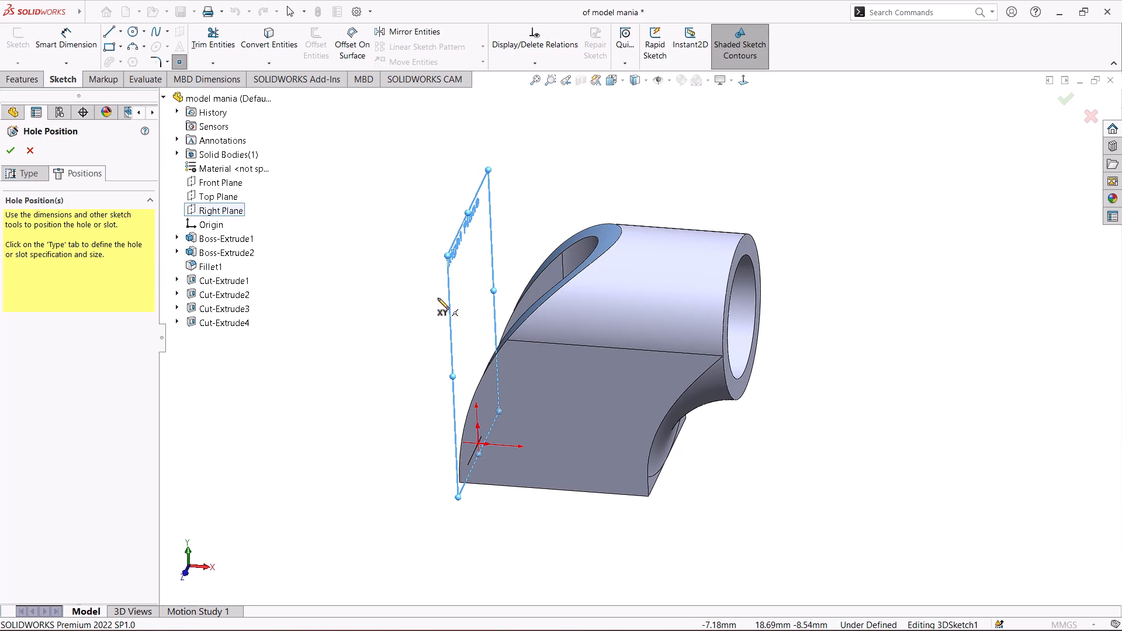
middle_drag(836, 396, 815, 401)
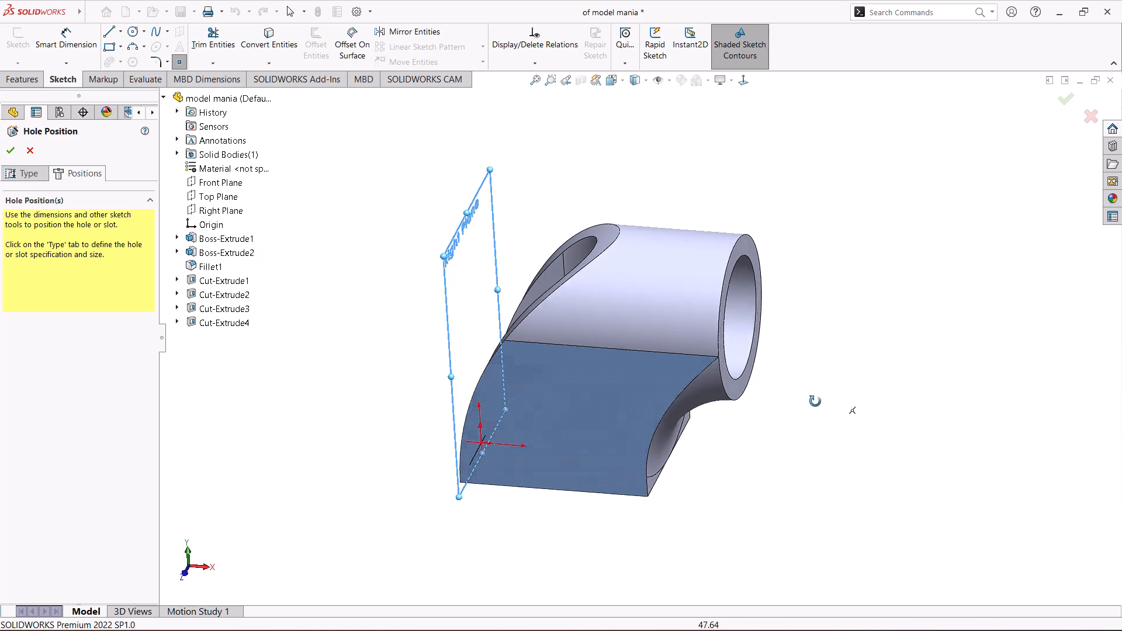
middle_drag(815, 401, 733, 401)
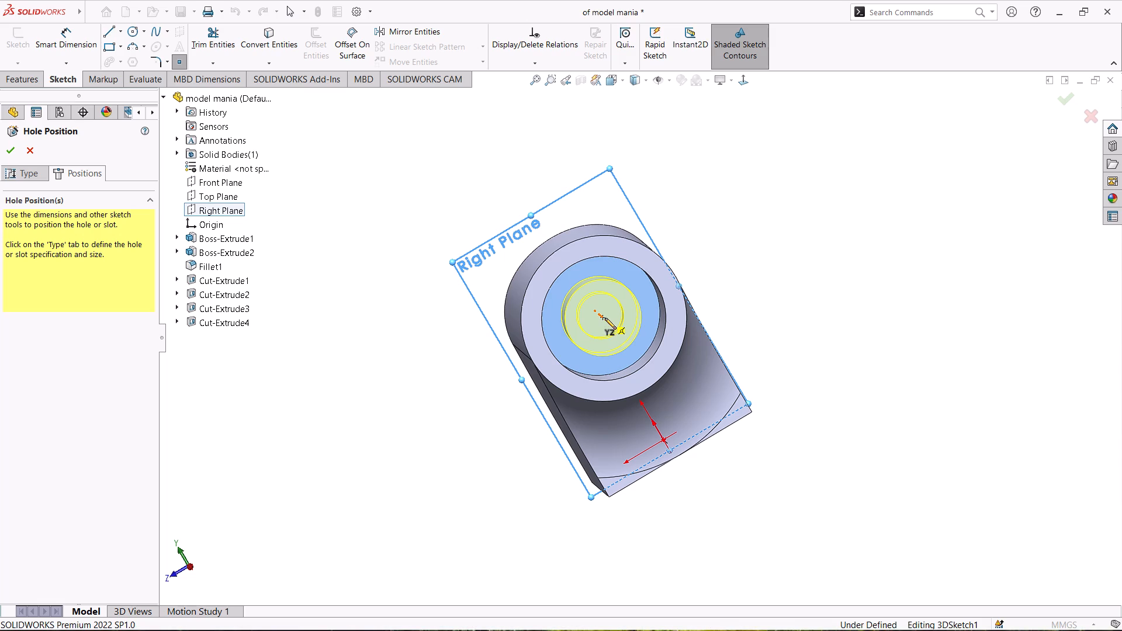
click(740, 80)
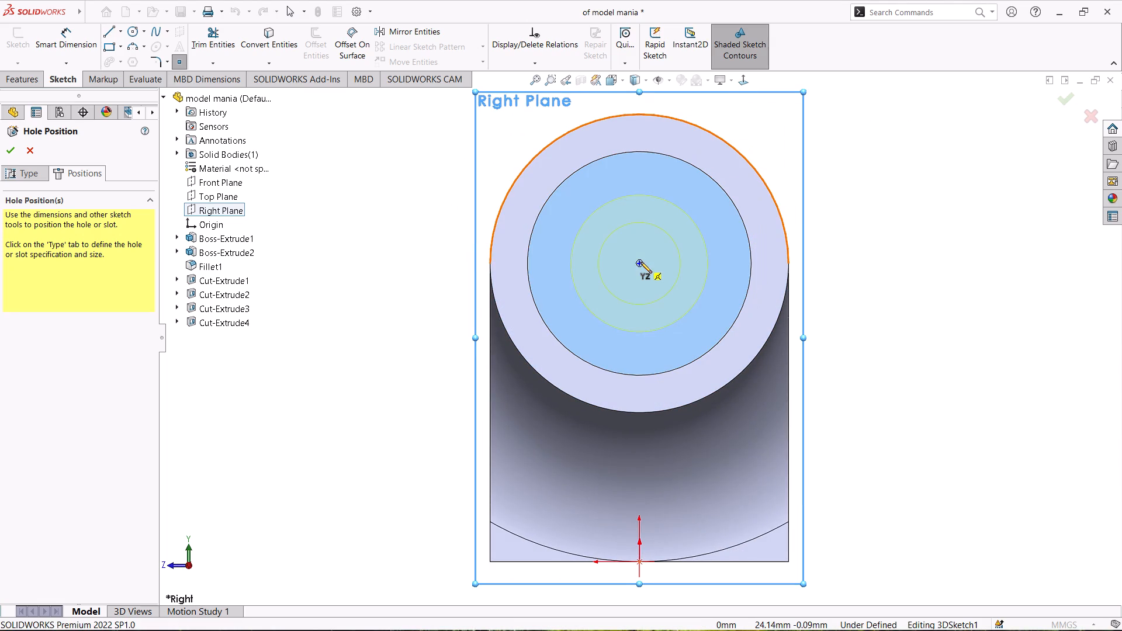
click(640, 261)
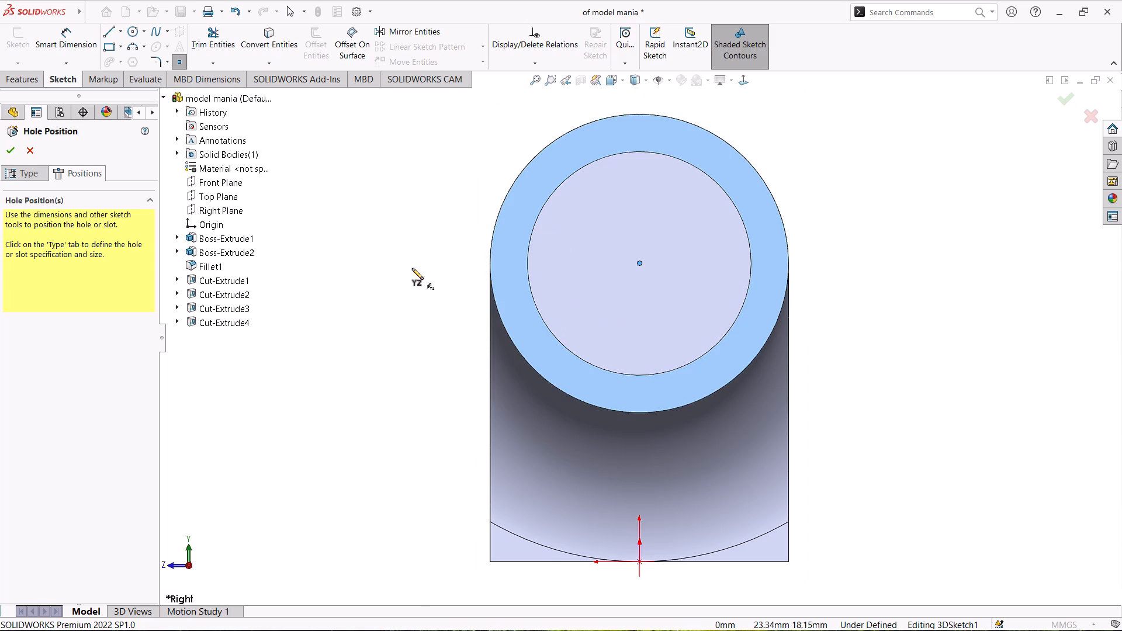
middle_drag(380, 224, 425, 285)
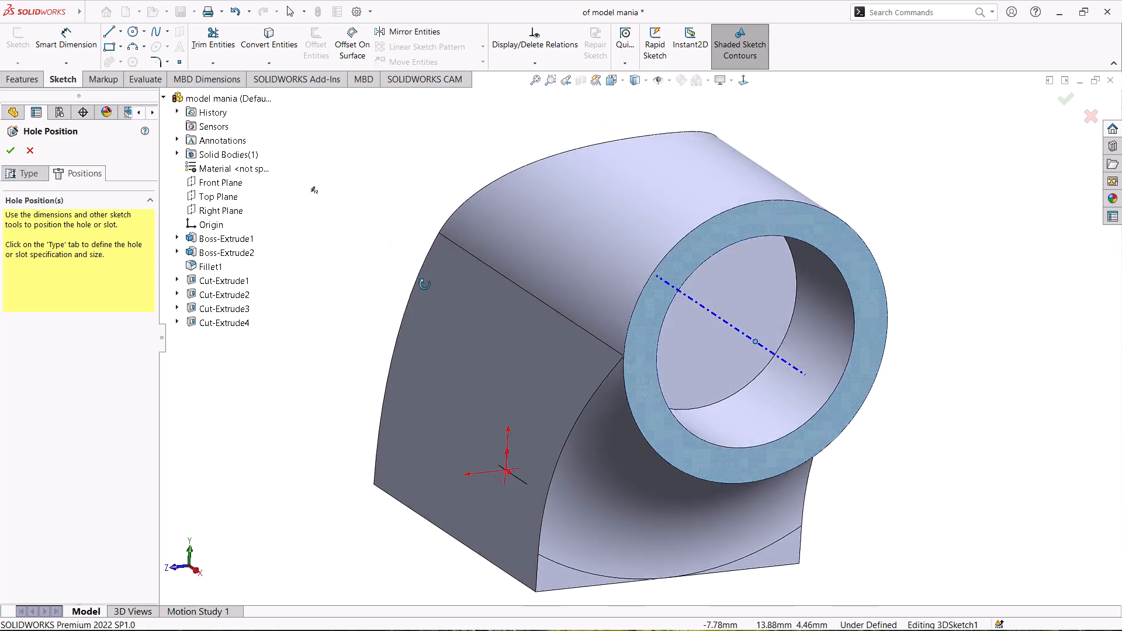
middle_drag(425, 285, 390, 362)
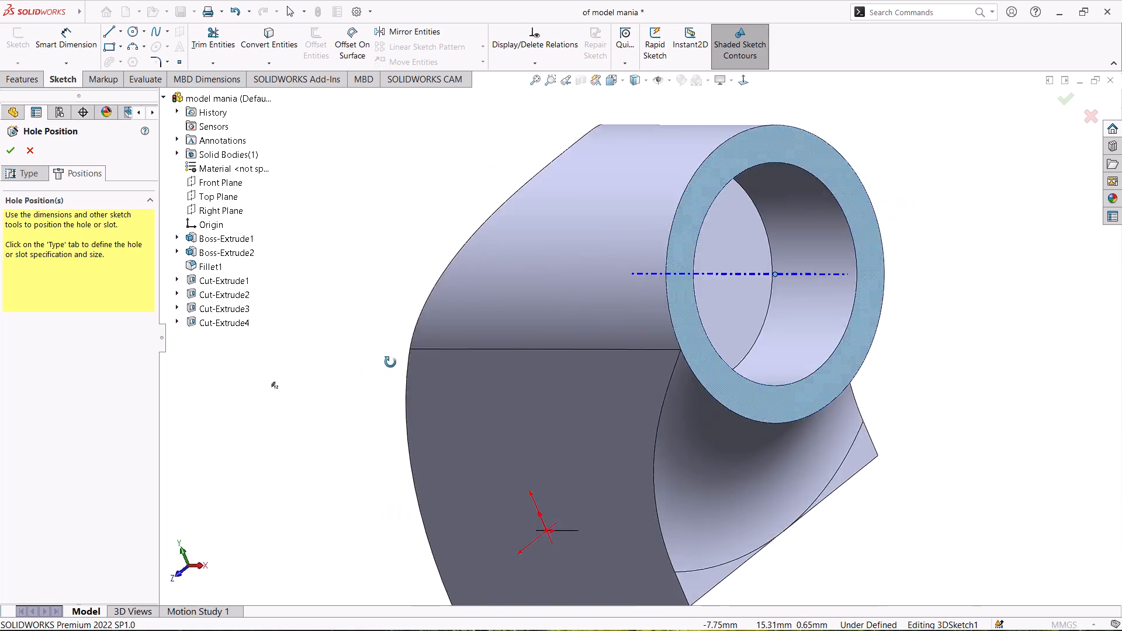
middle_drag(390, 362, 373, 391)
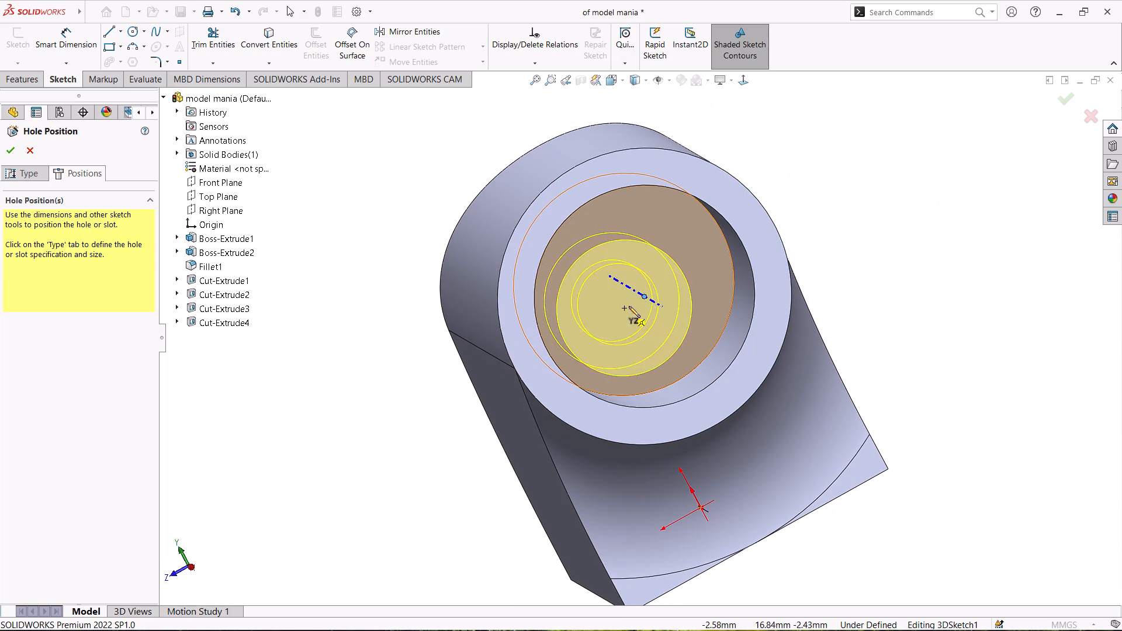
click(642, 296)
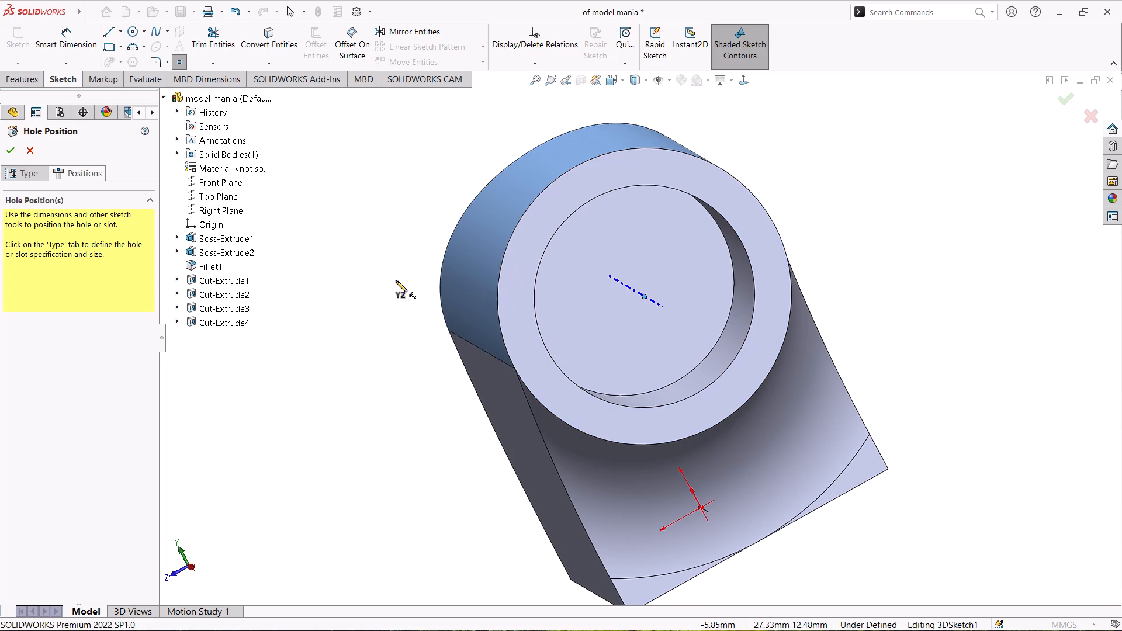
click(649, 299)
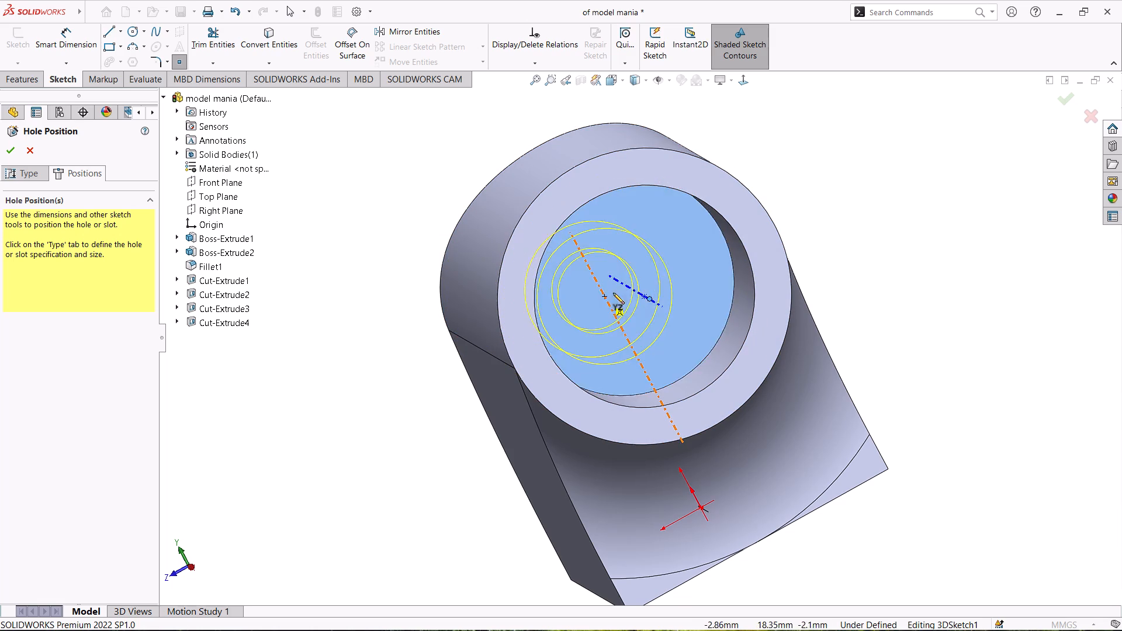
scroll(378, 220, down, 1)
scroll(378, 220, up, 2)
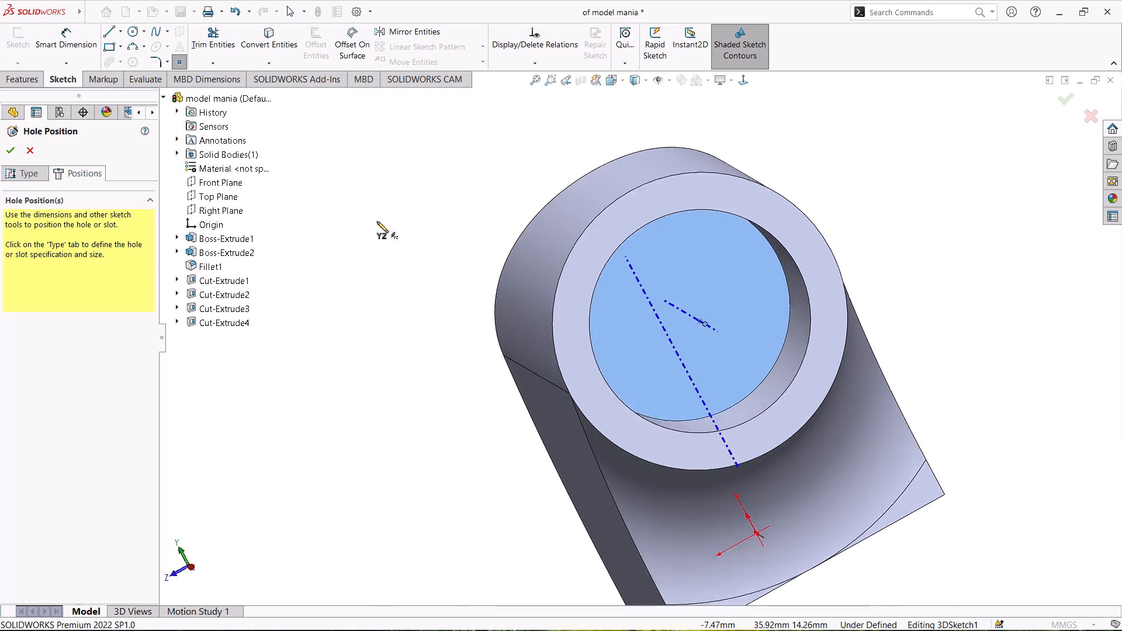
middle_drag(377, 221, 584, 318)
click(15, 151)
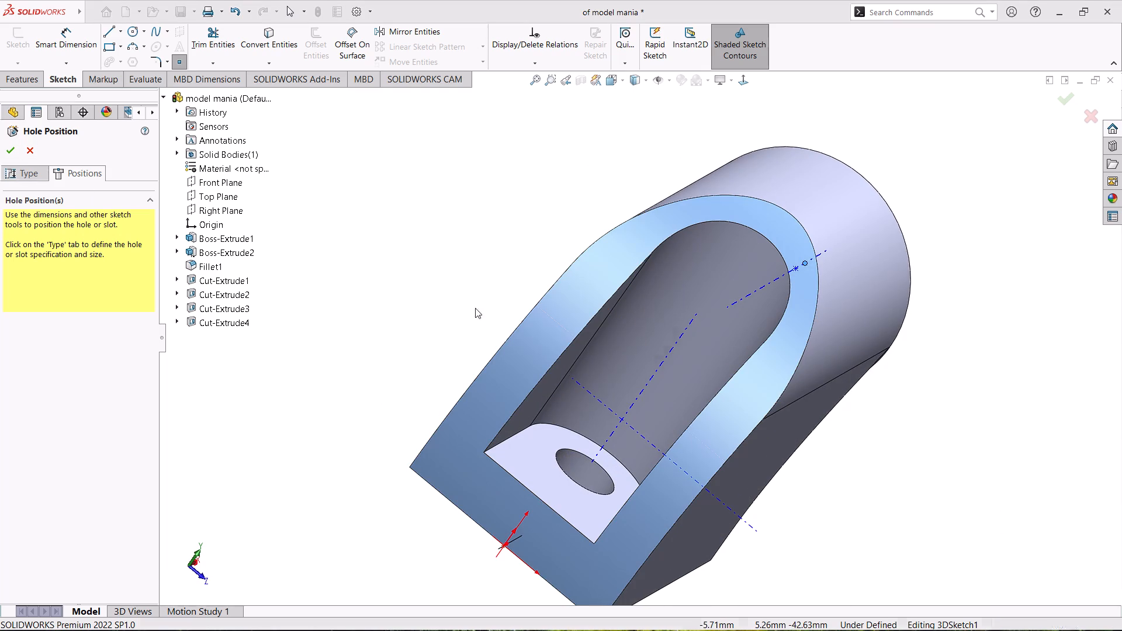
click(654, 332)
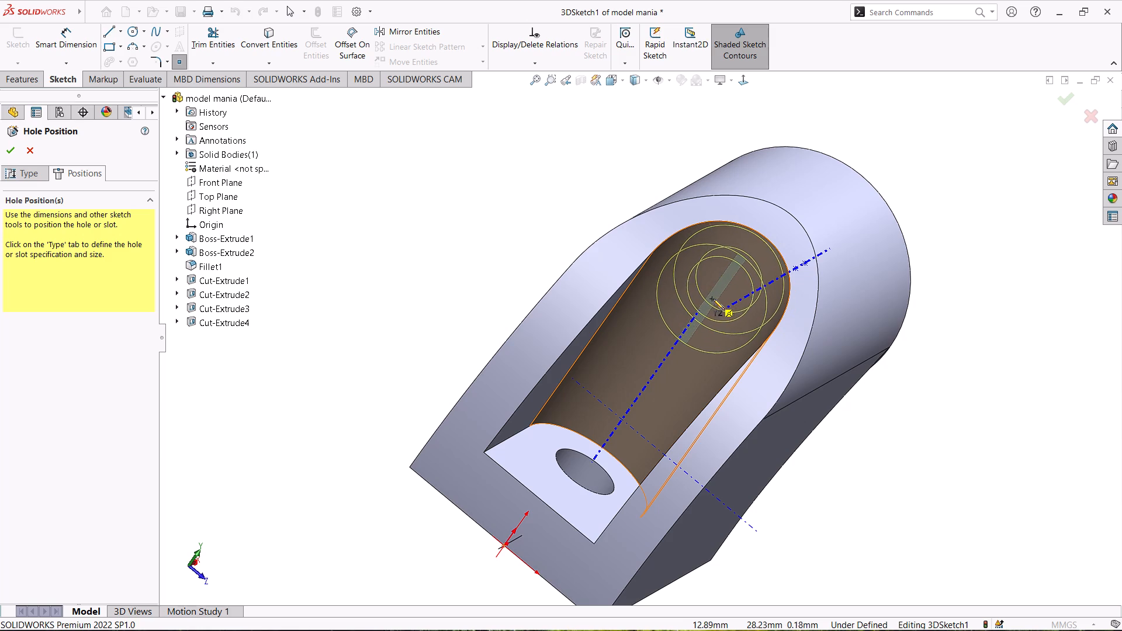
Place the counterbore point near the rounded upper end of the slot cut's curved inner face and create the hole.
middle_drag(713, 299, 728, 301)
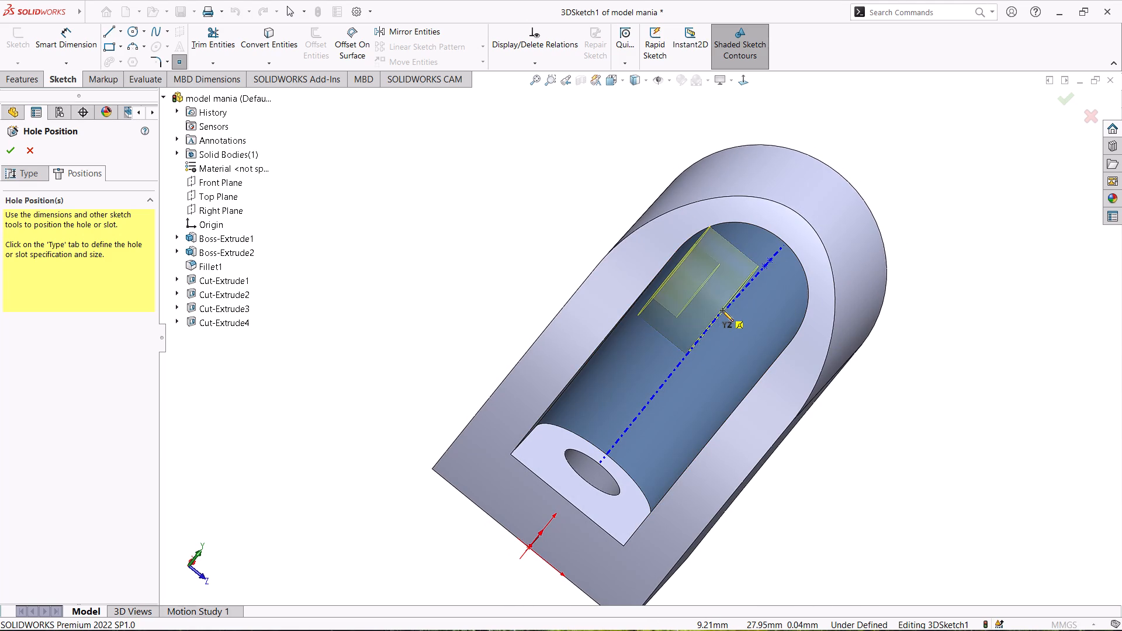
click(727, 314)
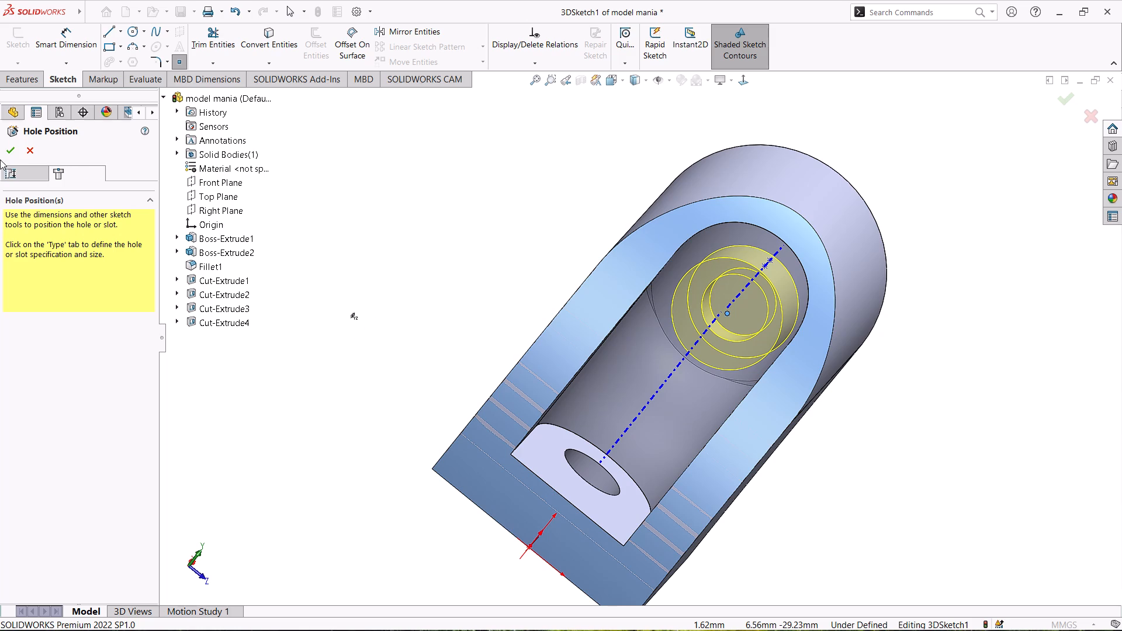
click(13, 149)
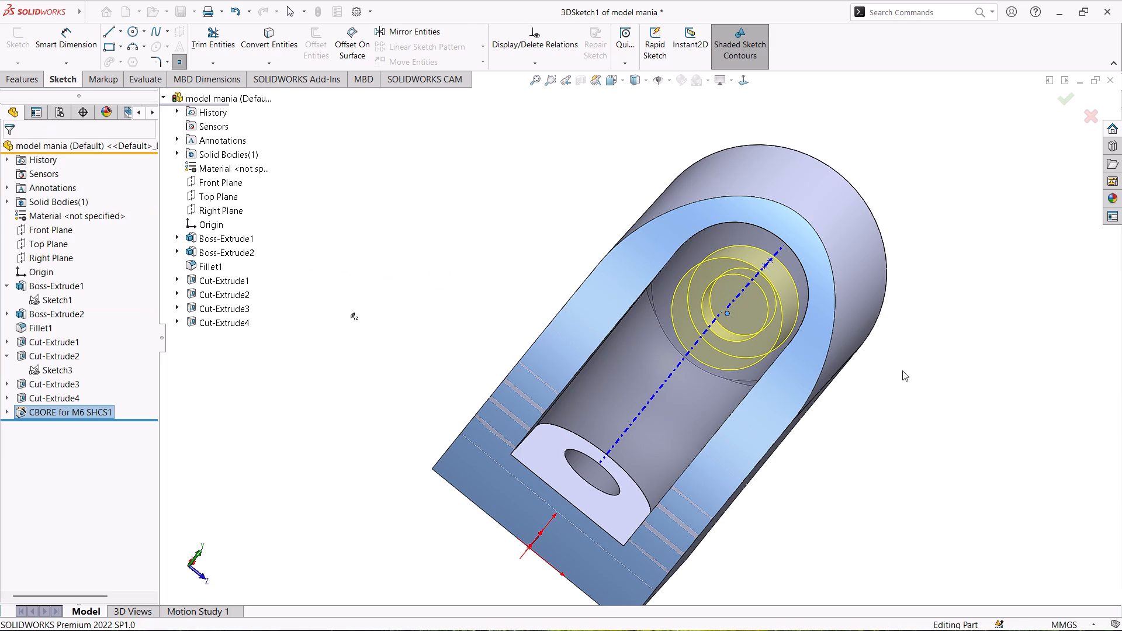
Open the counterbore feature's profile sketch, Sketch6, for editing.
scroll(891, 373, down, 1)
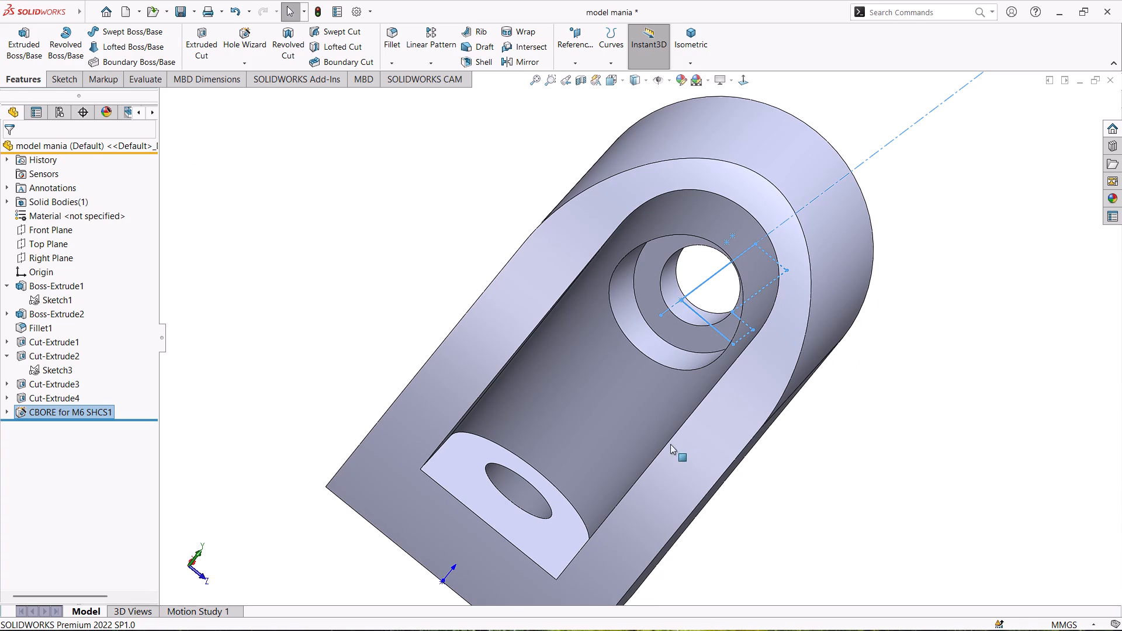
click(9, 414)
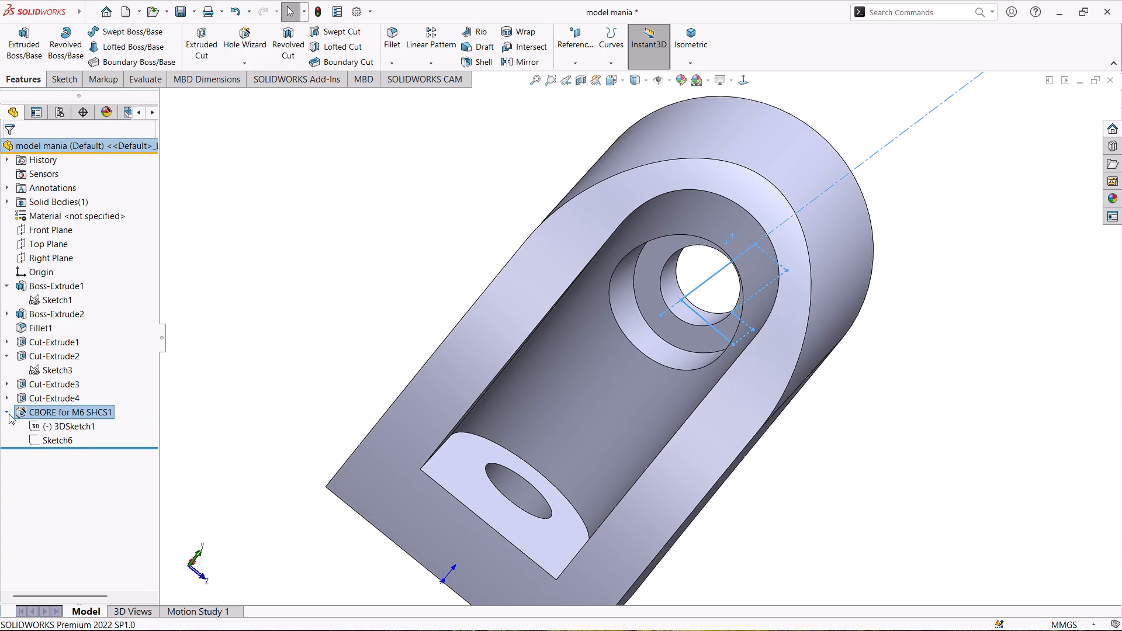
click(60, 440)
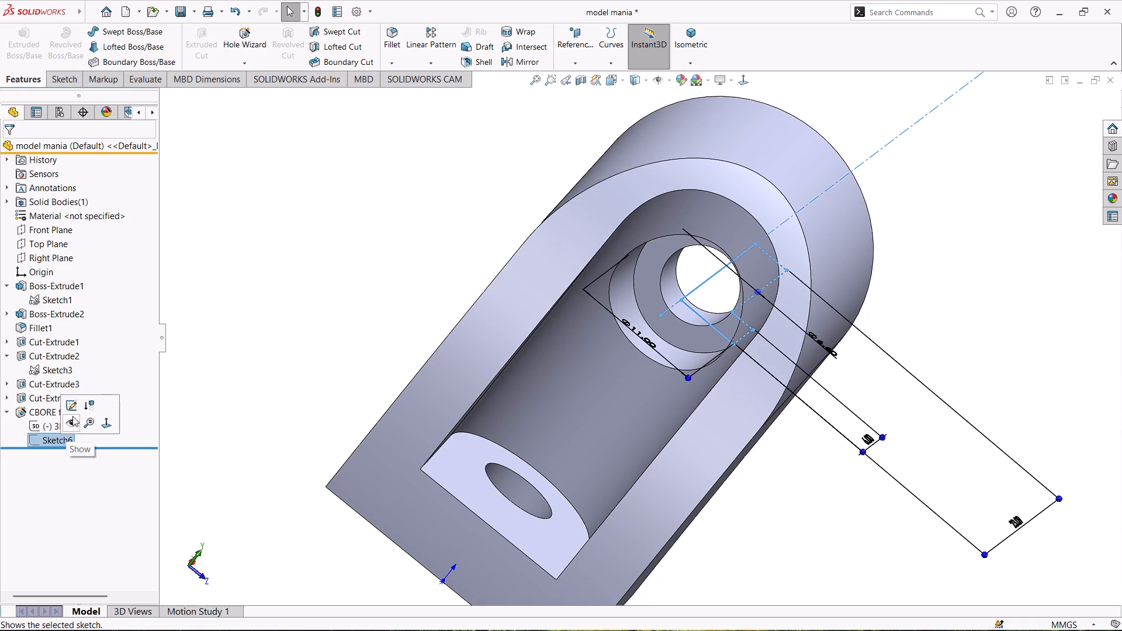
click(74, 410)
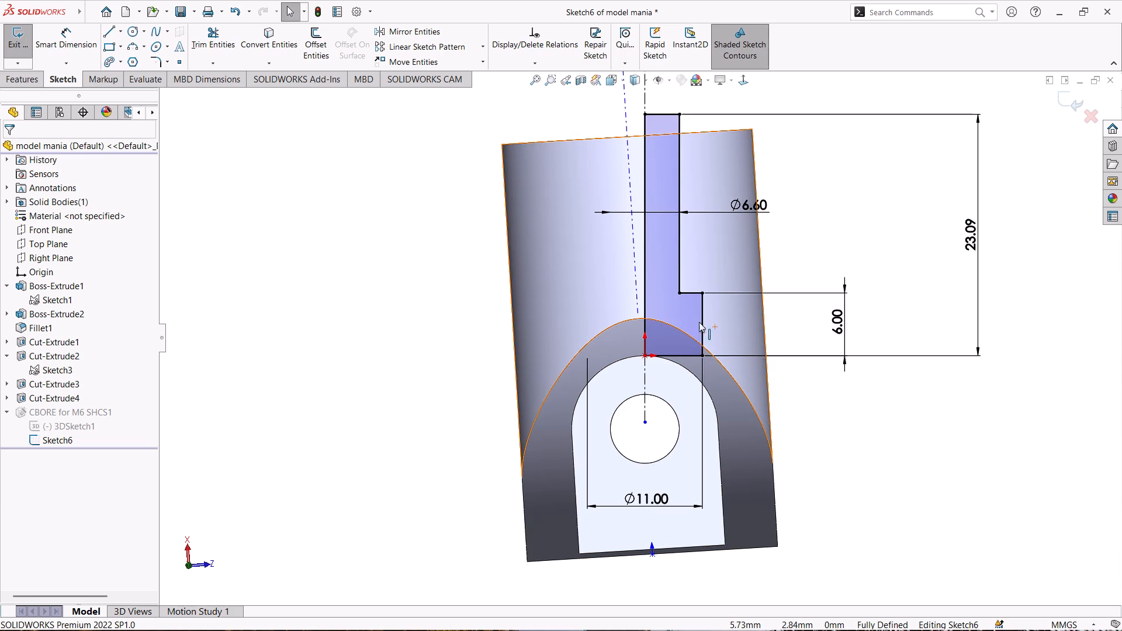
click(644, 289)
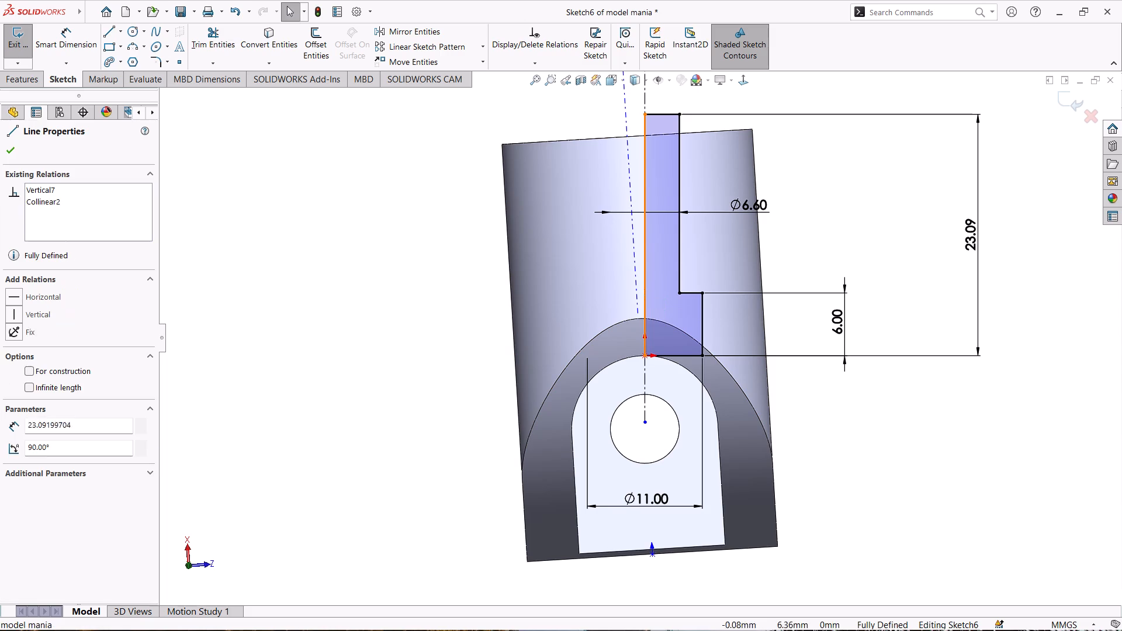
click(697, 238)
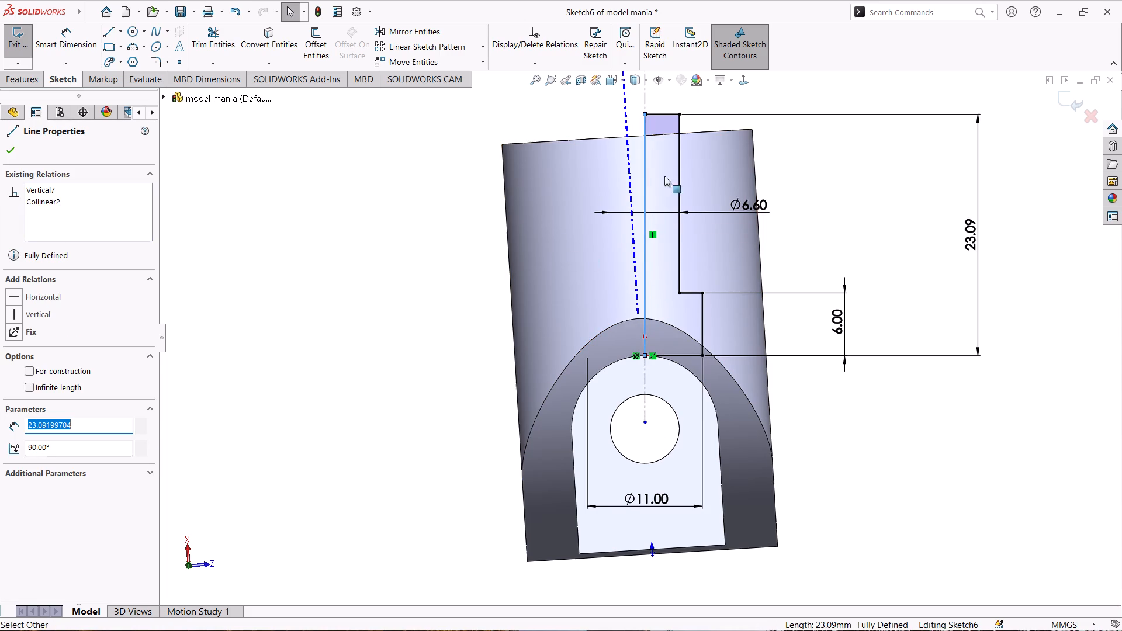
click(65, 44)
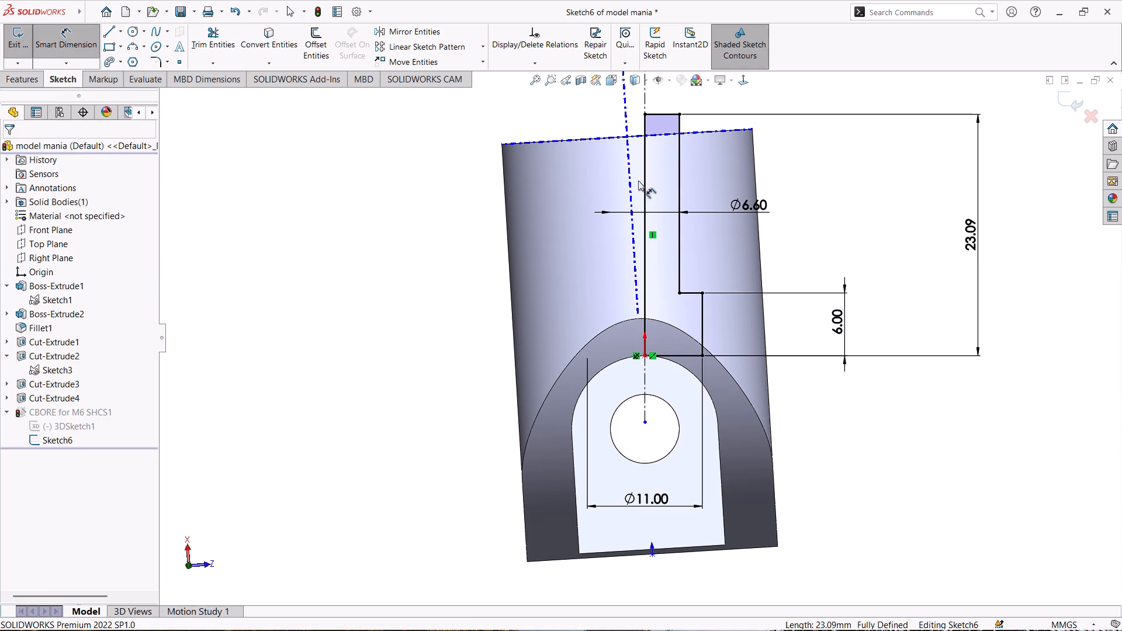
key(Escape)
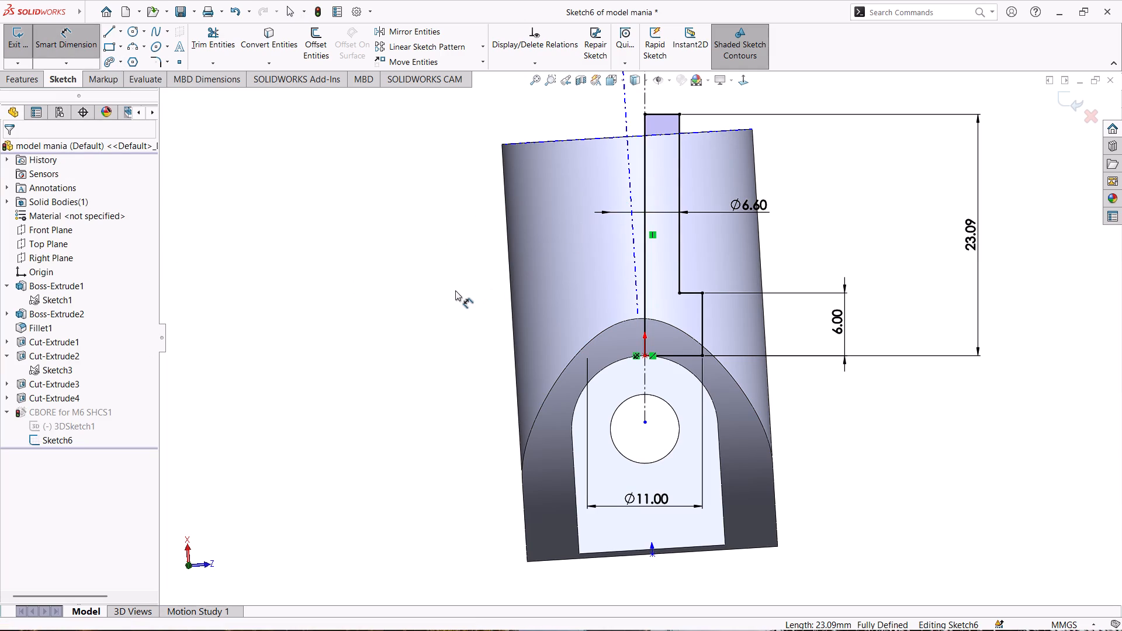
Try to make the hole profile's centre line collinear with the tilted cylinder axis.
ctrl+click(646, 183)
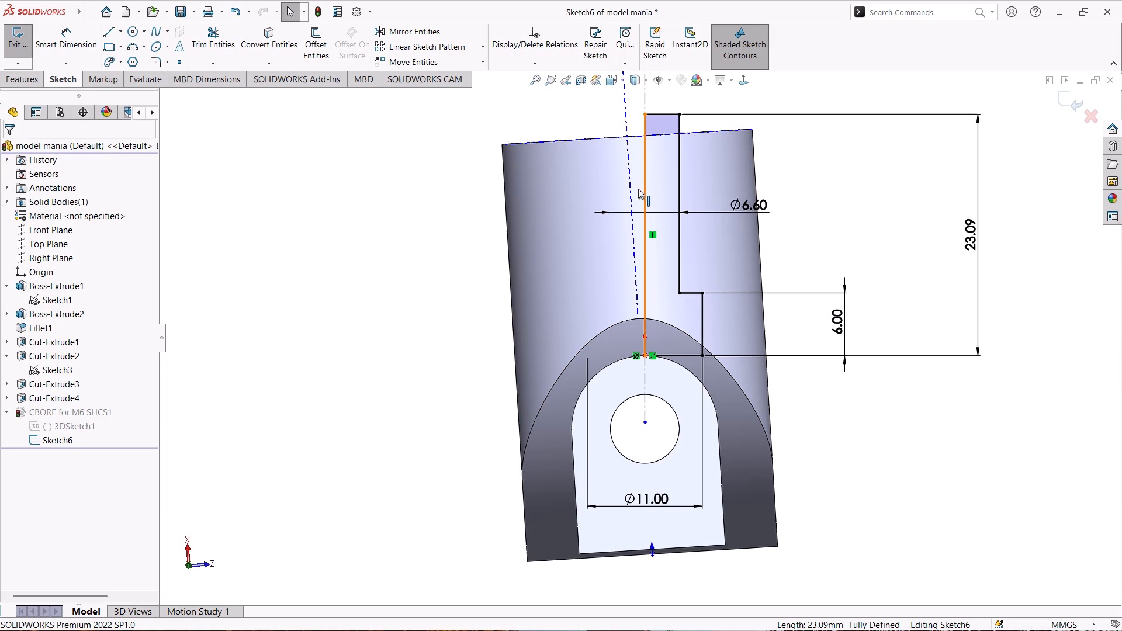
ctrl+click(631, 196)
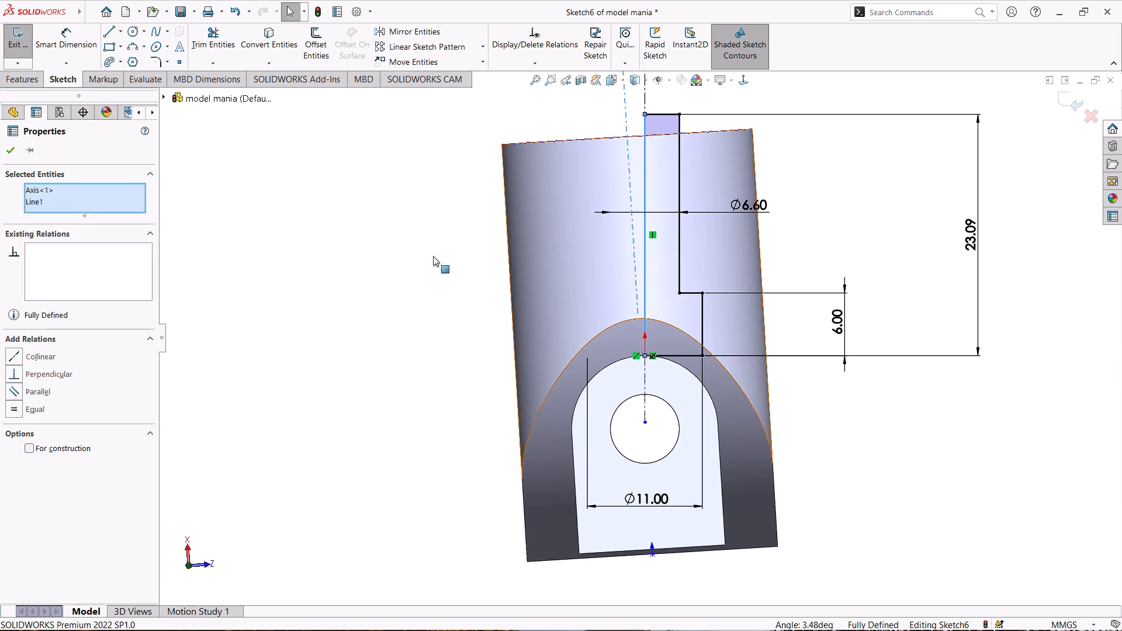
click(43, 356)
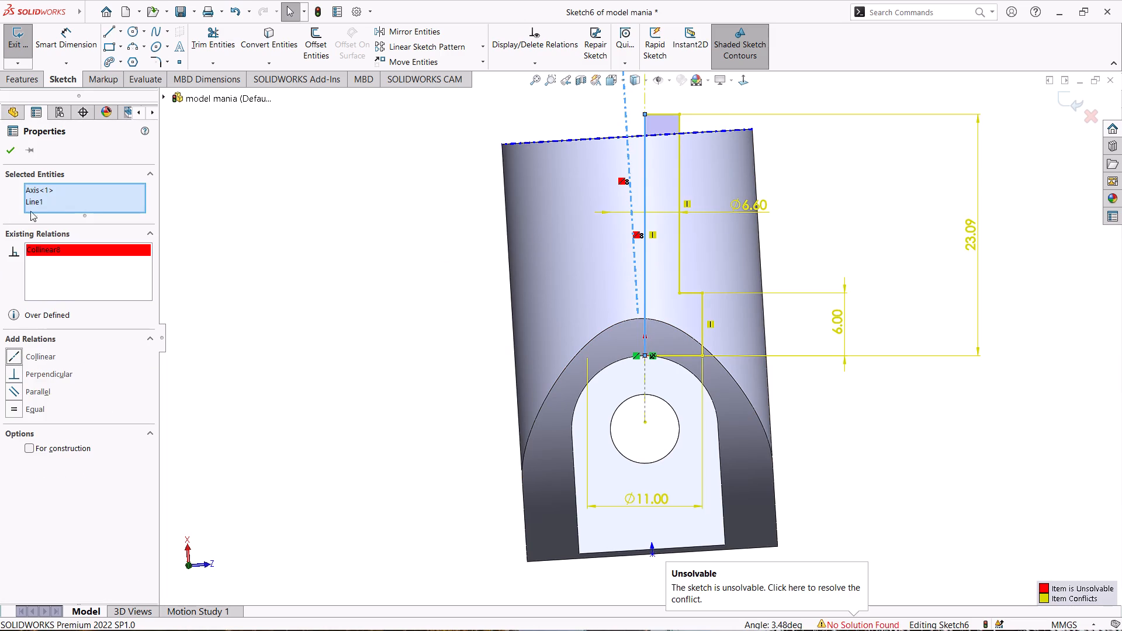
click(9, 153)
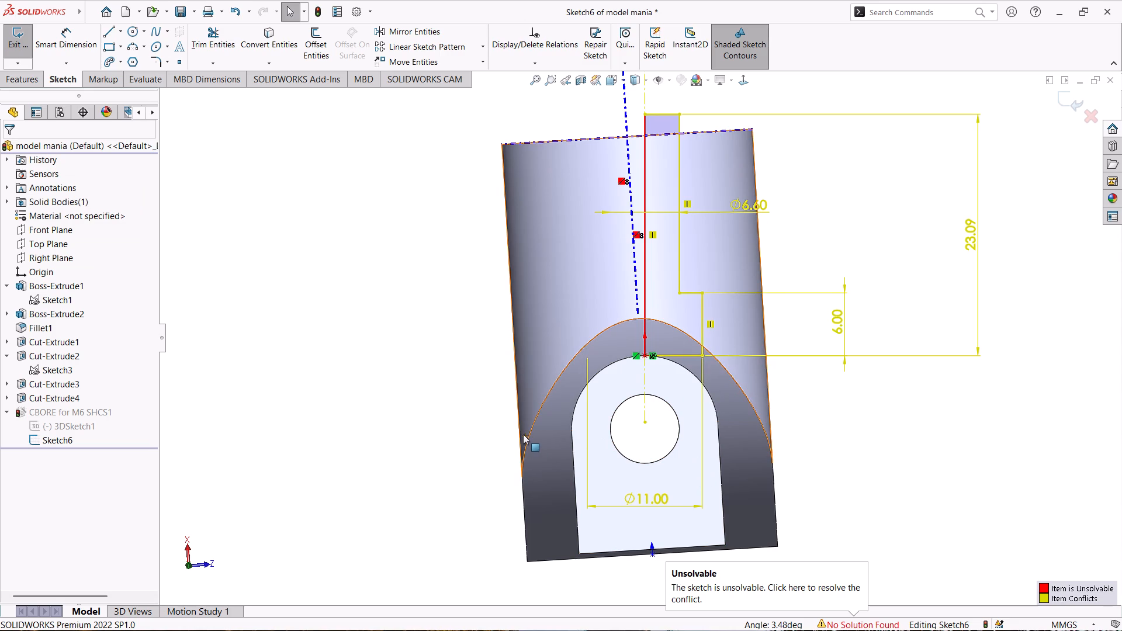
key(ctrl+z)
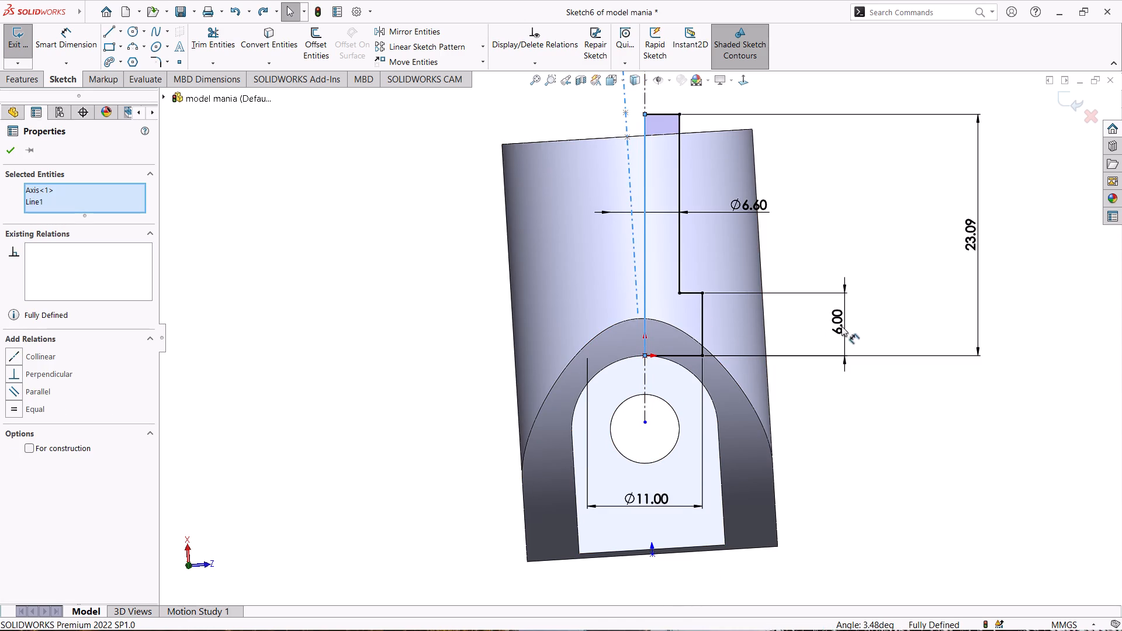
Delete the 6.60 mm through-hole diameter dimension from the hole profile sketch.
click(747, 207)
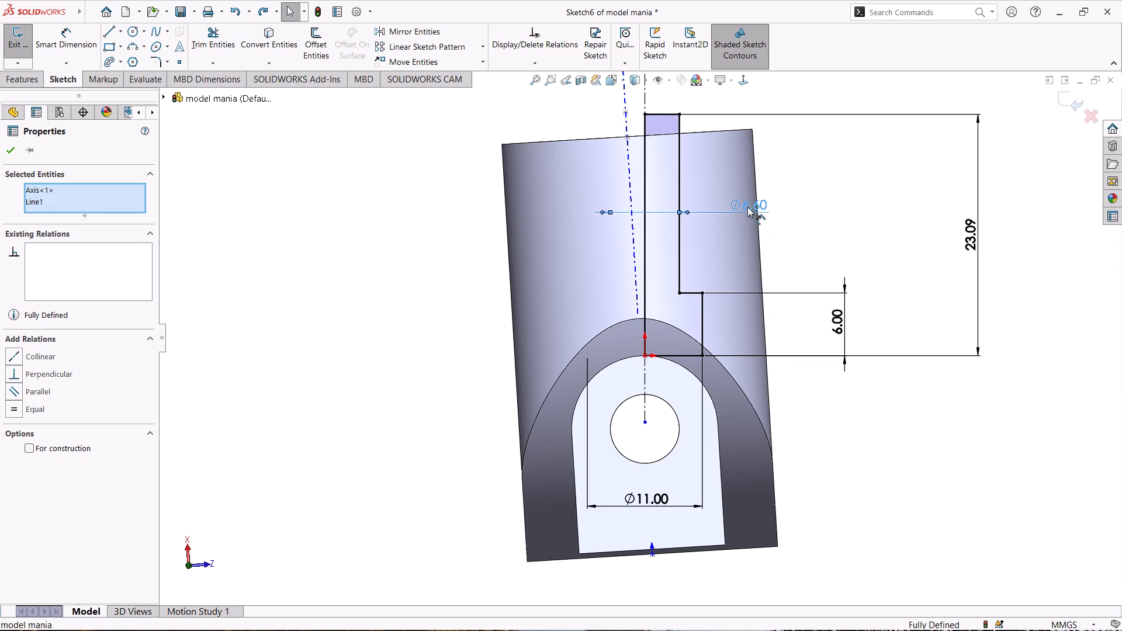
key(Delete)
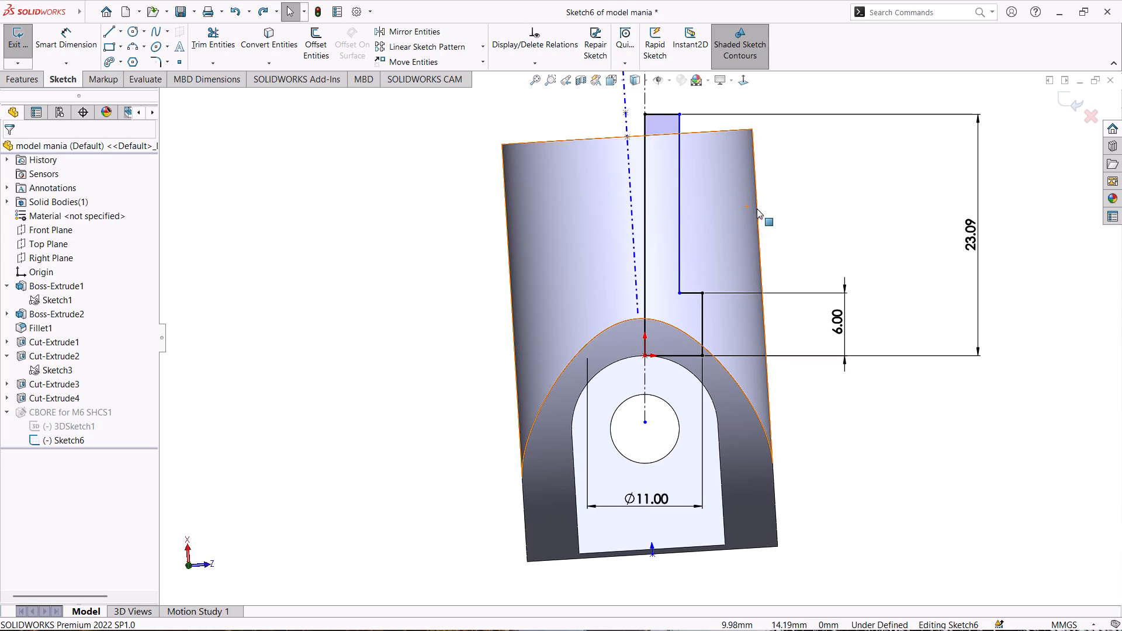
key(Escape)
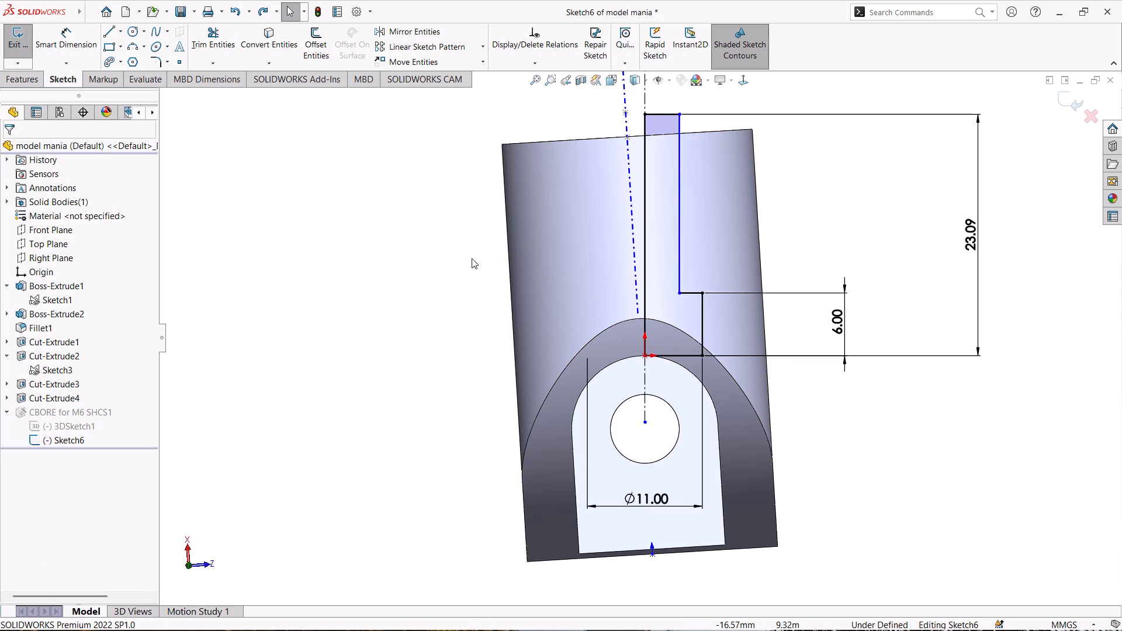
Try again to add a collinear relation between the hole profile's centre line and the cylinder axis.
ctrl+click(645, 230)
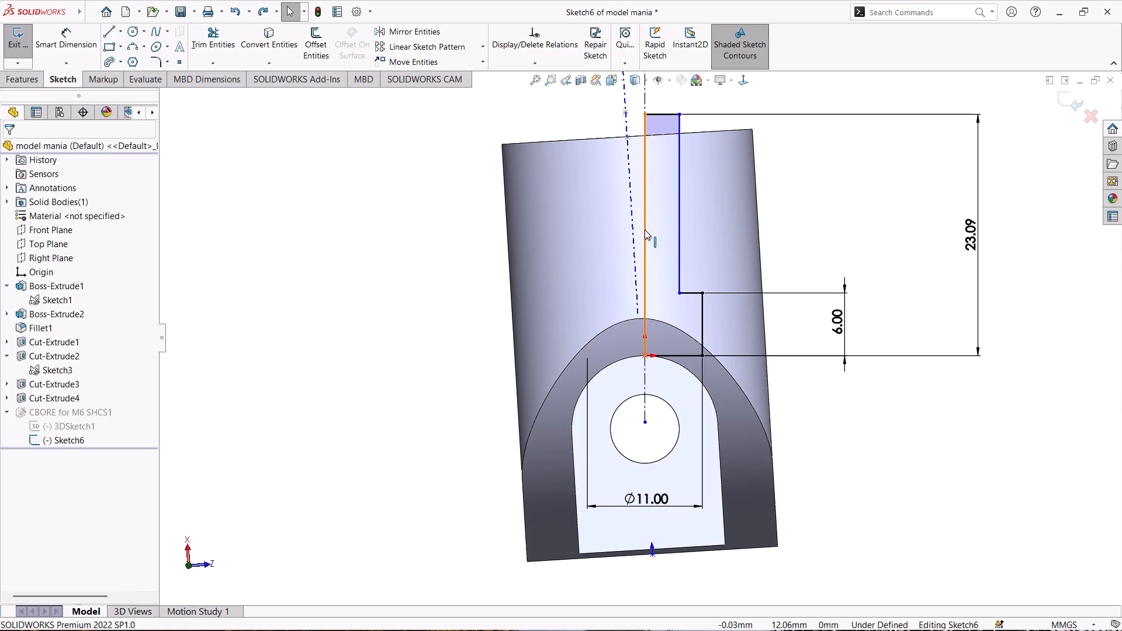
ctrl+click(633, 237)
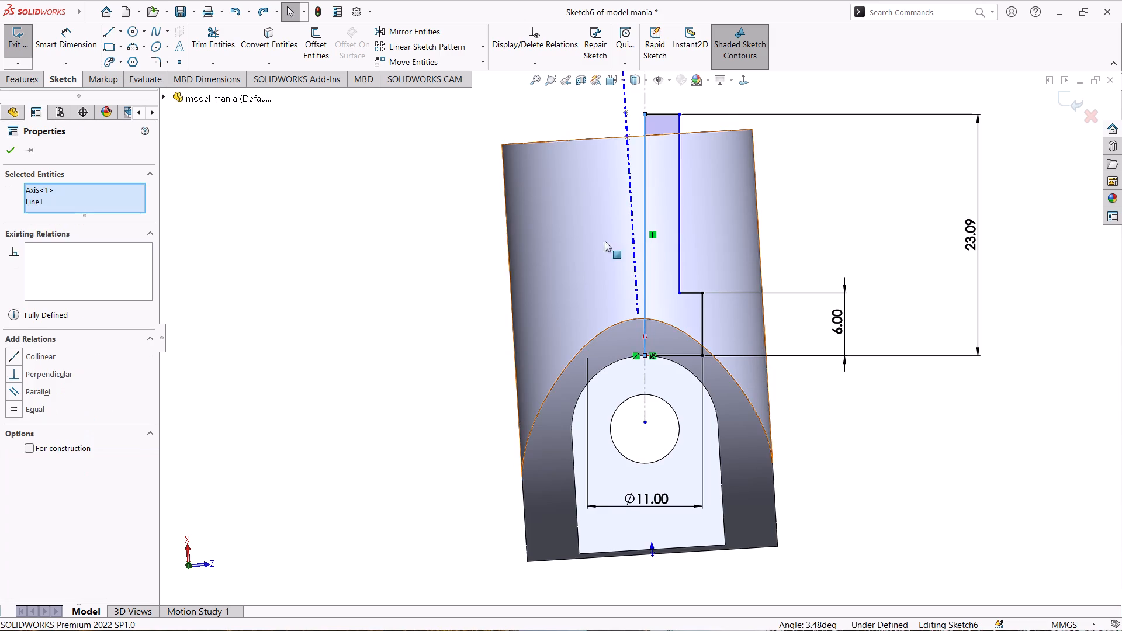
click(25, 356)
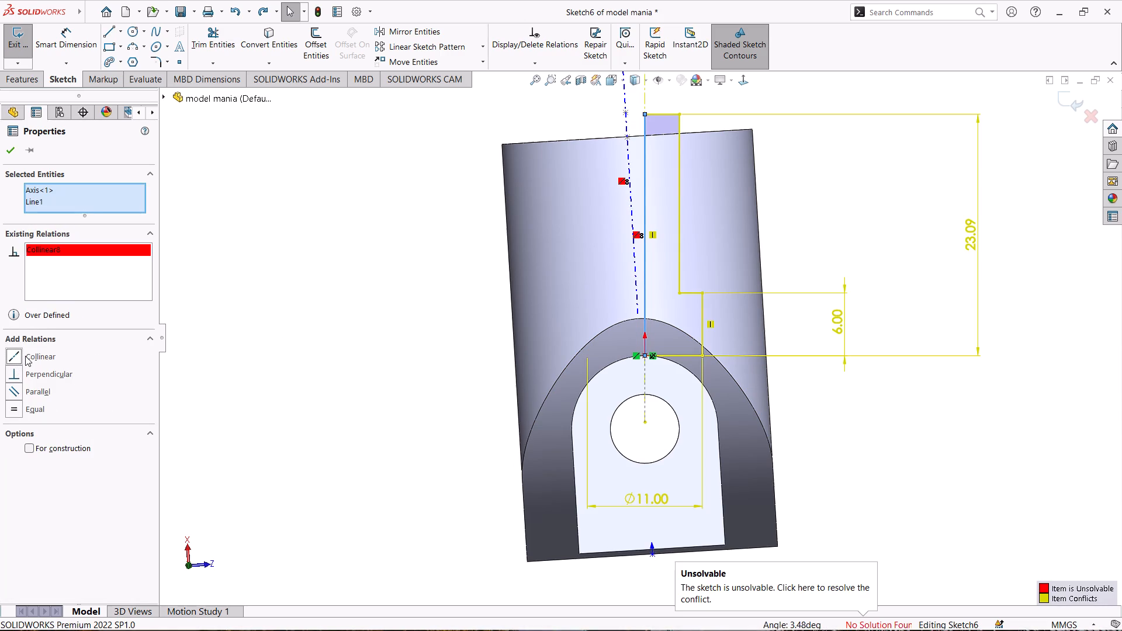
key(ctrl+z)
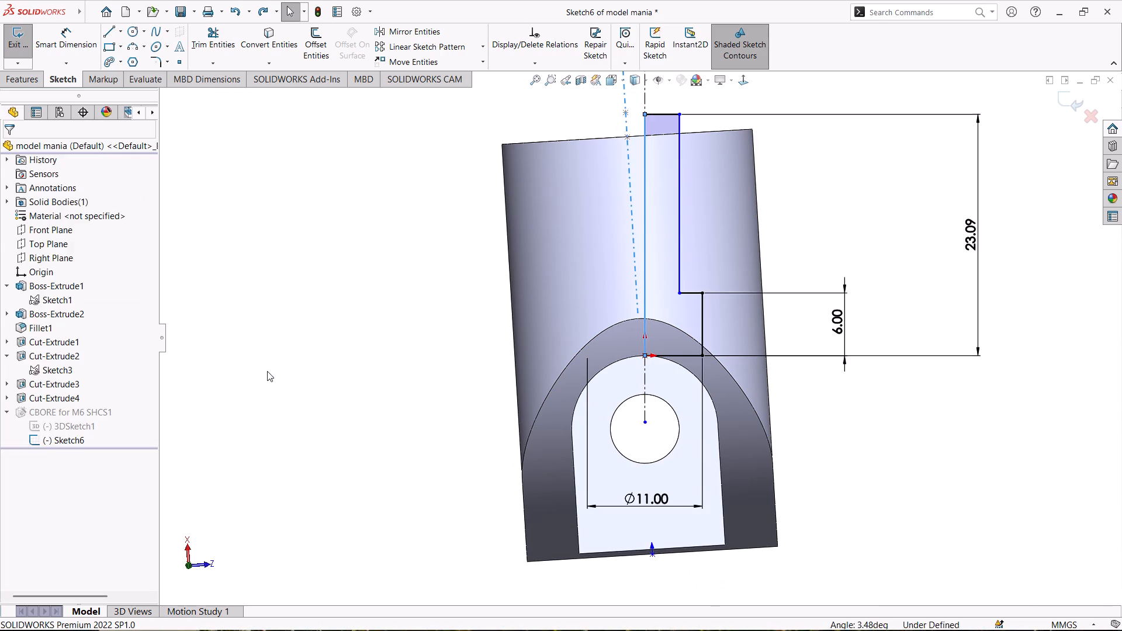
Select the 11 mm counterbore diameter dimension in the hole profile sketch.
click(652, 501)
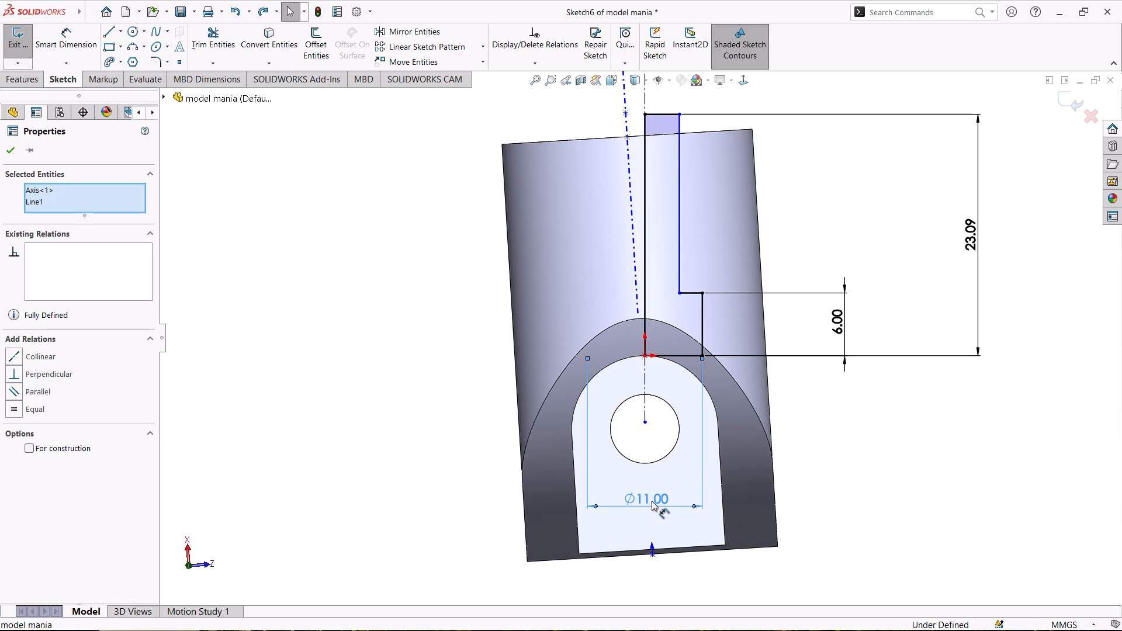
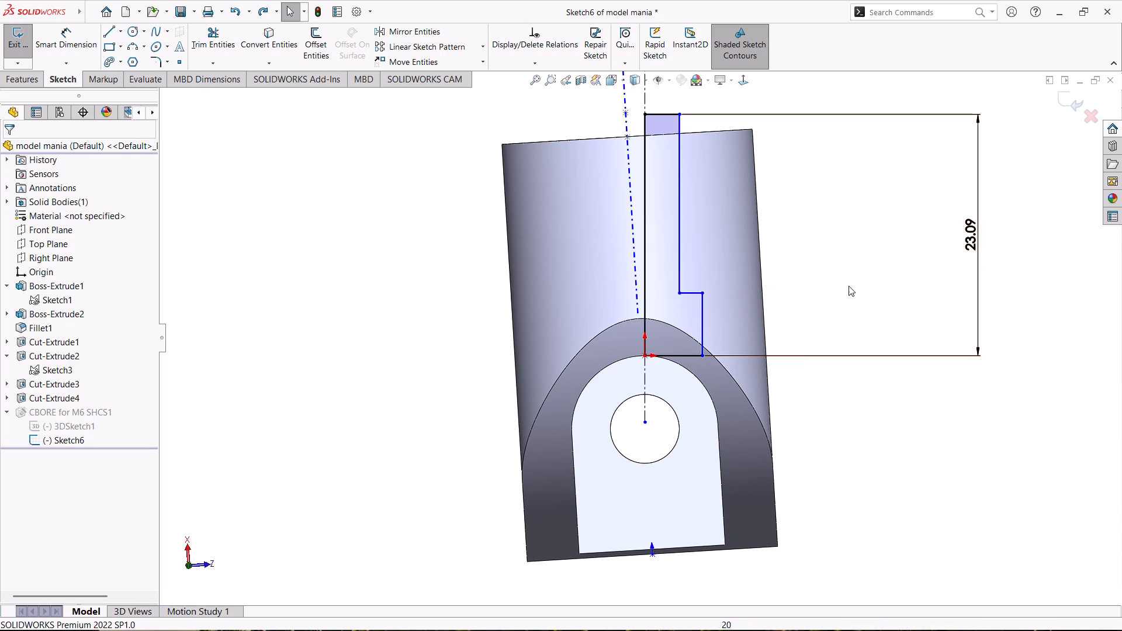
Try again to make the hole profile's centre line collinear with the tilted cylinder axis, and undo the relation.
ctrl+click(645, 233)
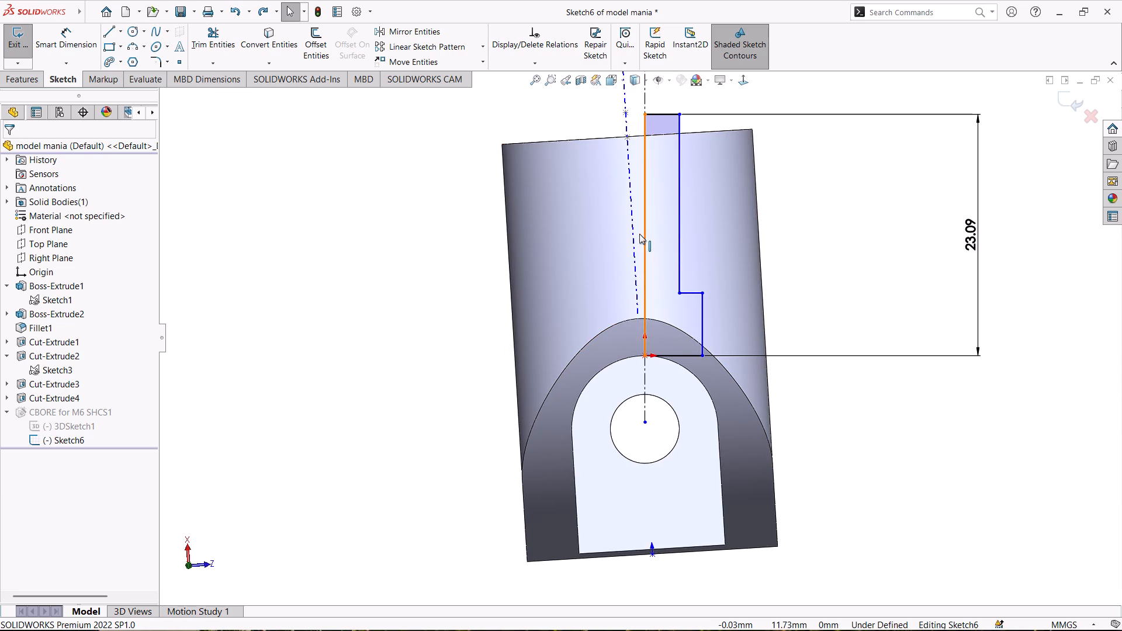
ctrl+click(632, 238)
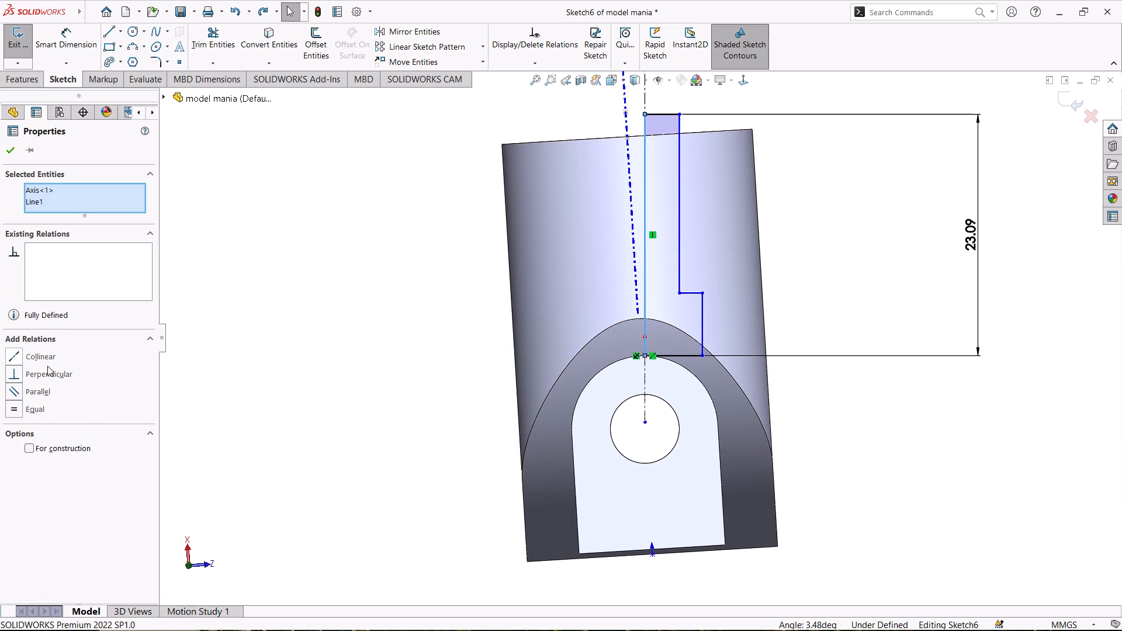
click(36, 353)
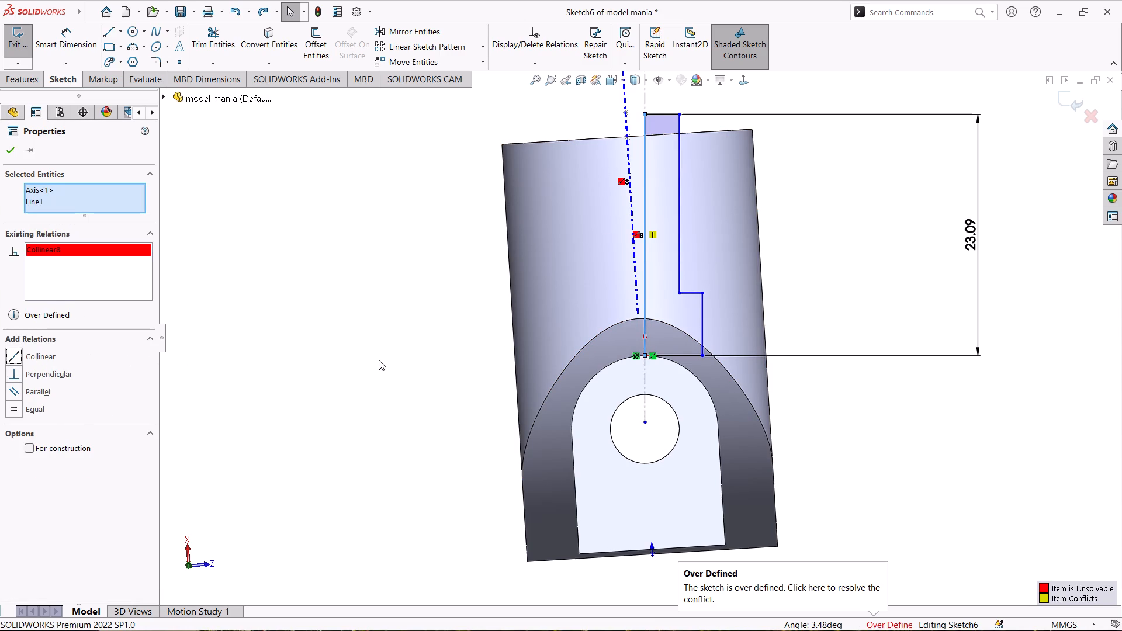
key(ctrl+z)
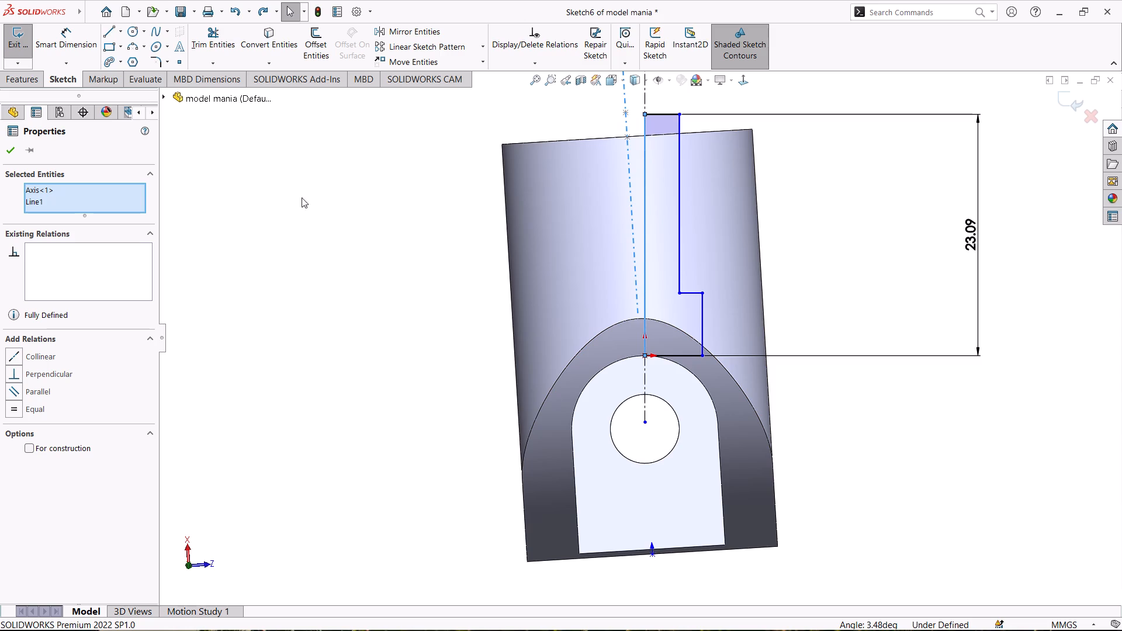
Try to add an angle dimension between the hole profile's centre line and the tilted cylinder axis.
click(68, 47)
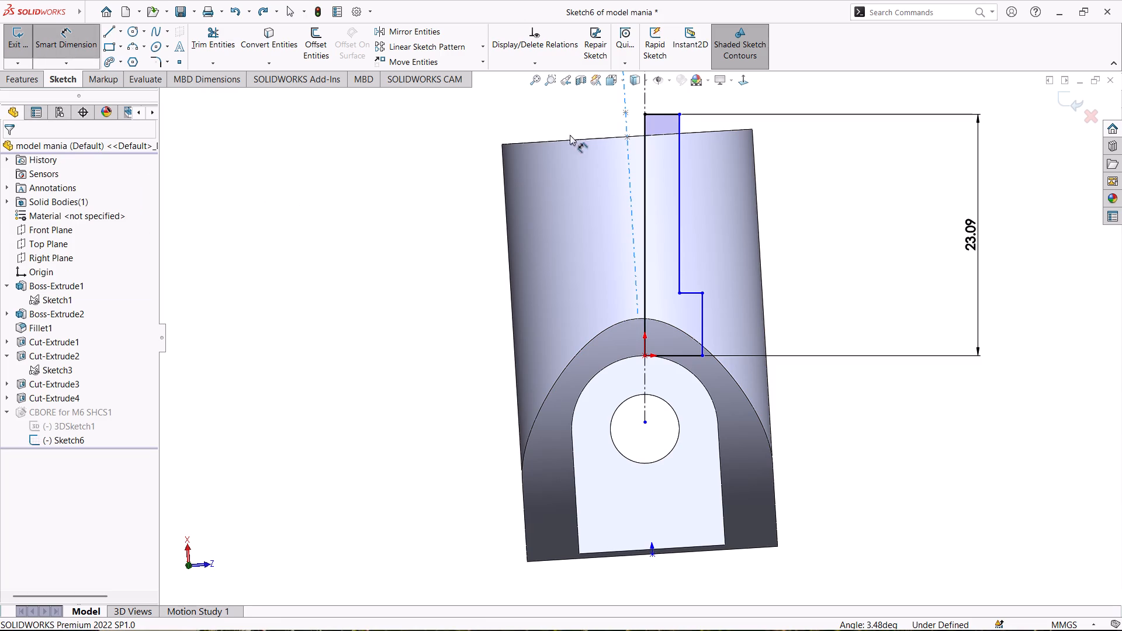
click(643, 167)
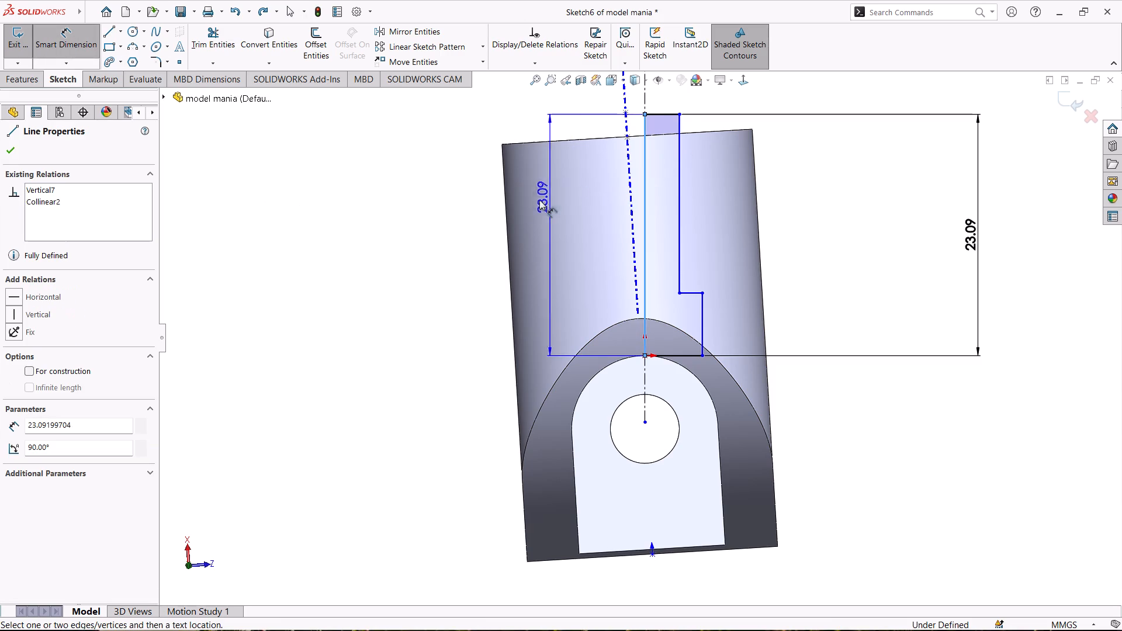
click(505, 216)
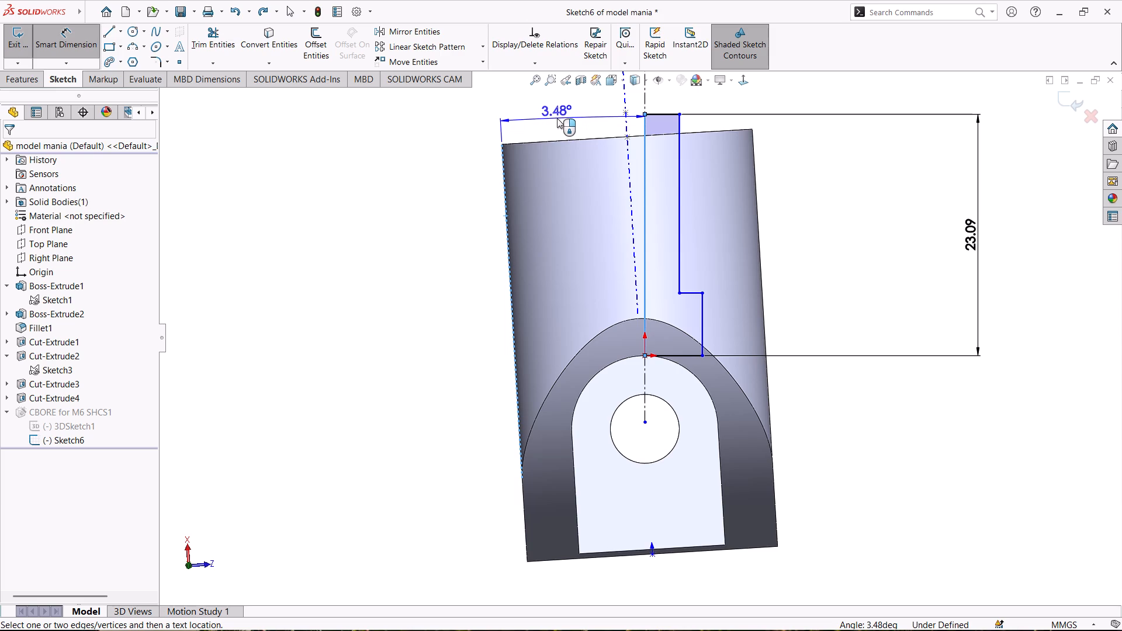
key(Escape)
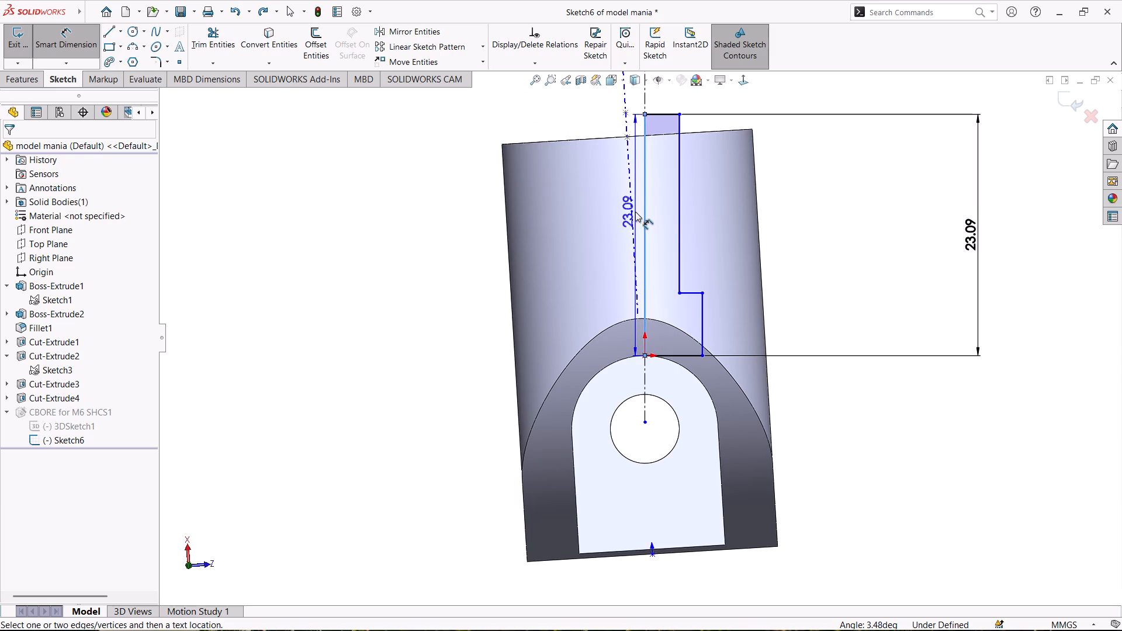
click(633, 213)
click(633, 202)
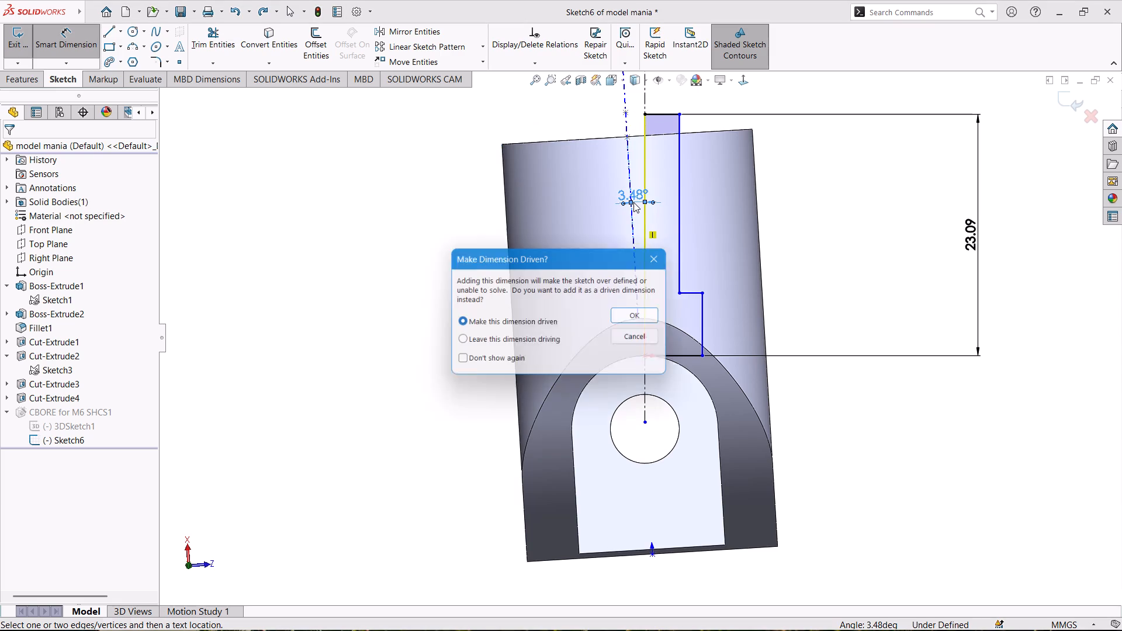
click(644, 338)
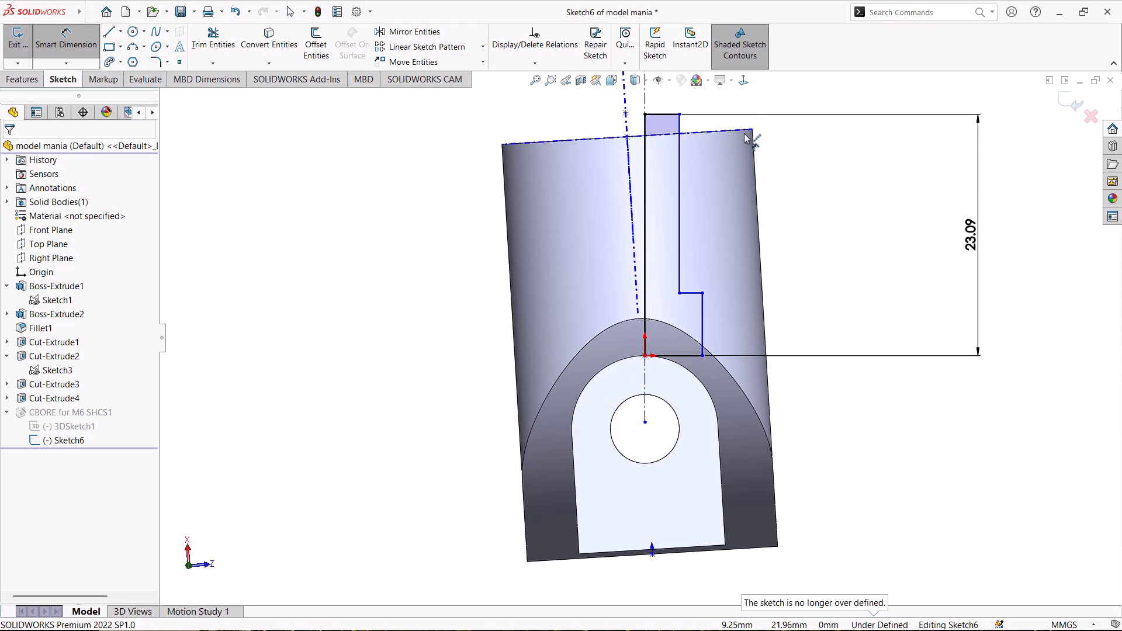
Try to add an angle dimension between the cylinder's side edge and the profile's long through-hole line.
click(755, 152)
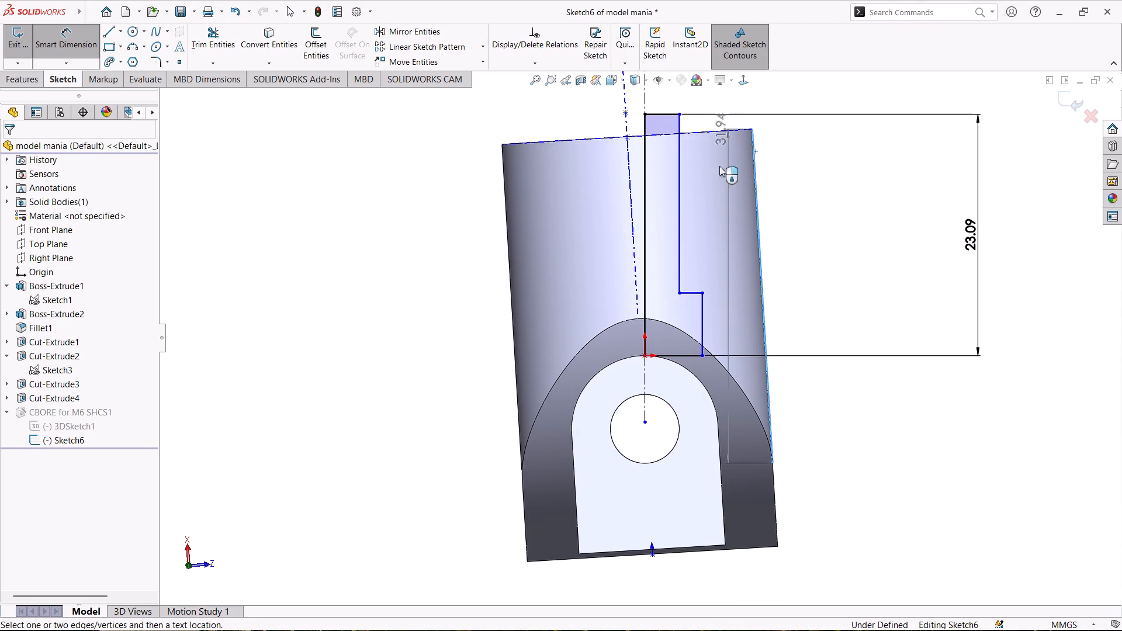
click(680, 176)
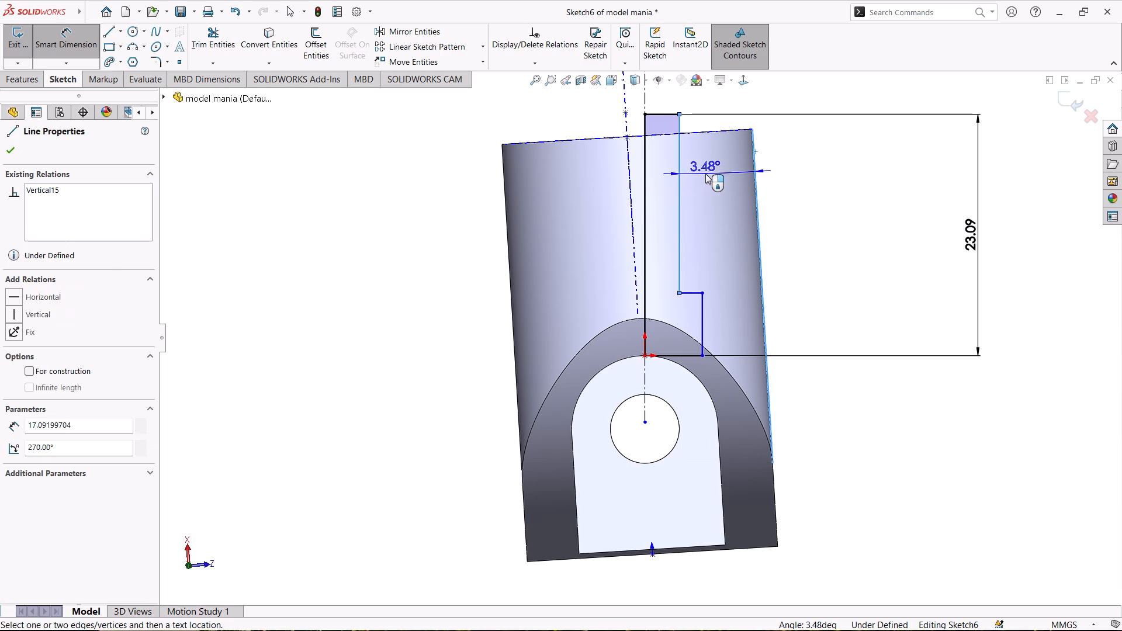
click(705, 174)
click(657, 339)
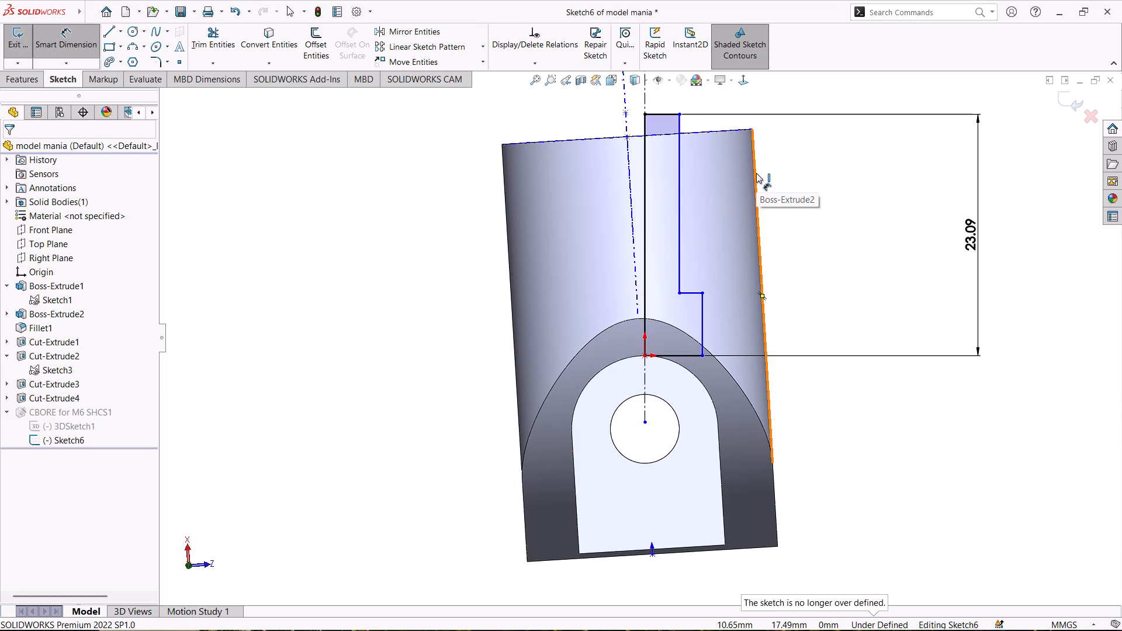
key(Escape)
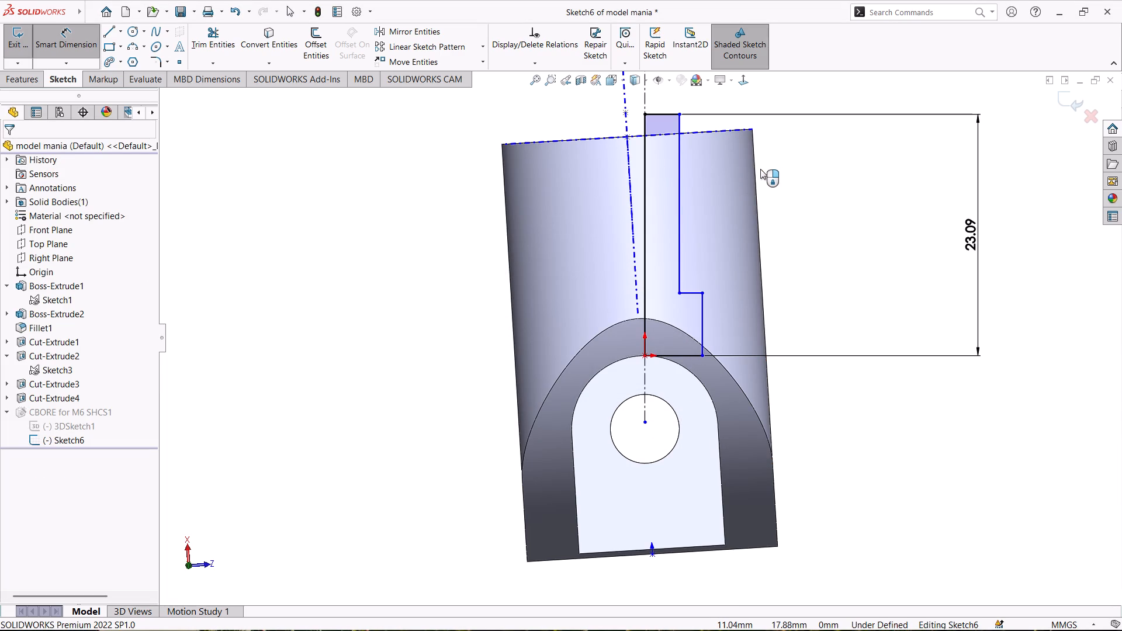
Delete the 23.09 mm overall length dimension from the hole profile sketch.
click(967, 225)
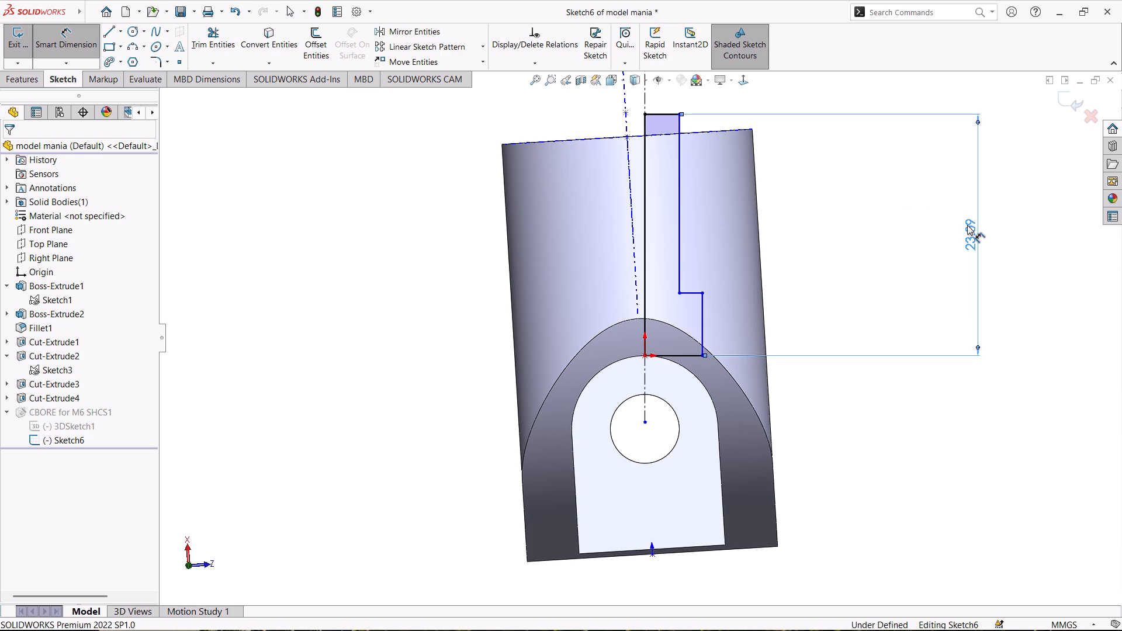
key(Delete)
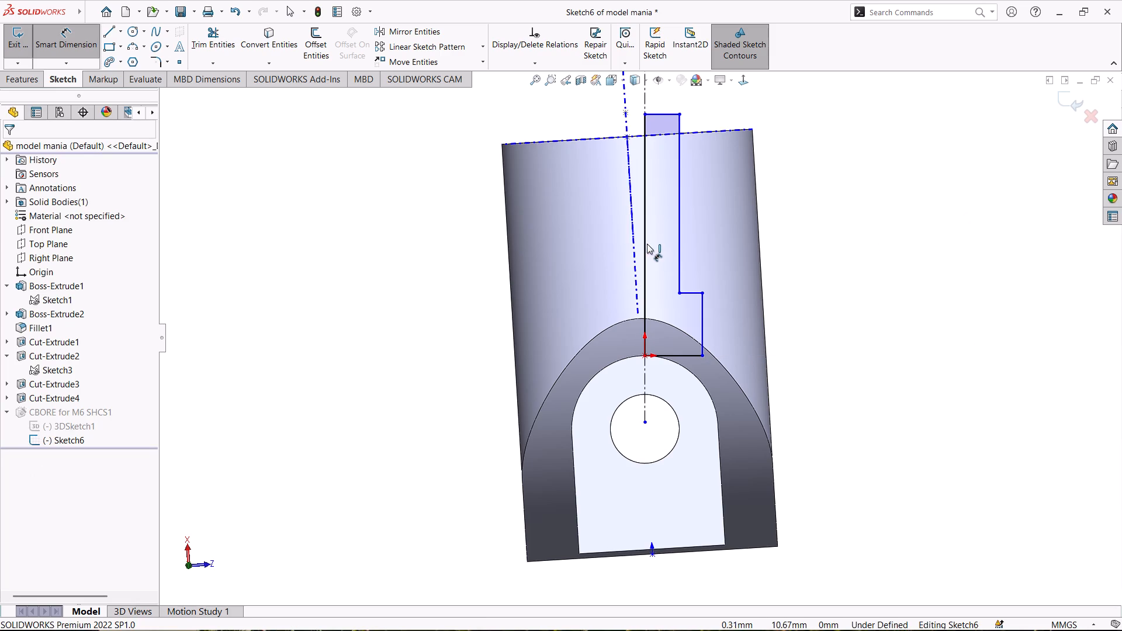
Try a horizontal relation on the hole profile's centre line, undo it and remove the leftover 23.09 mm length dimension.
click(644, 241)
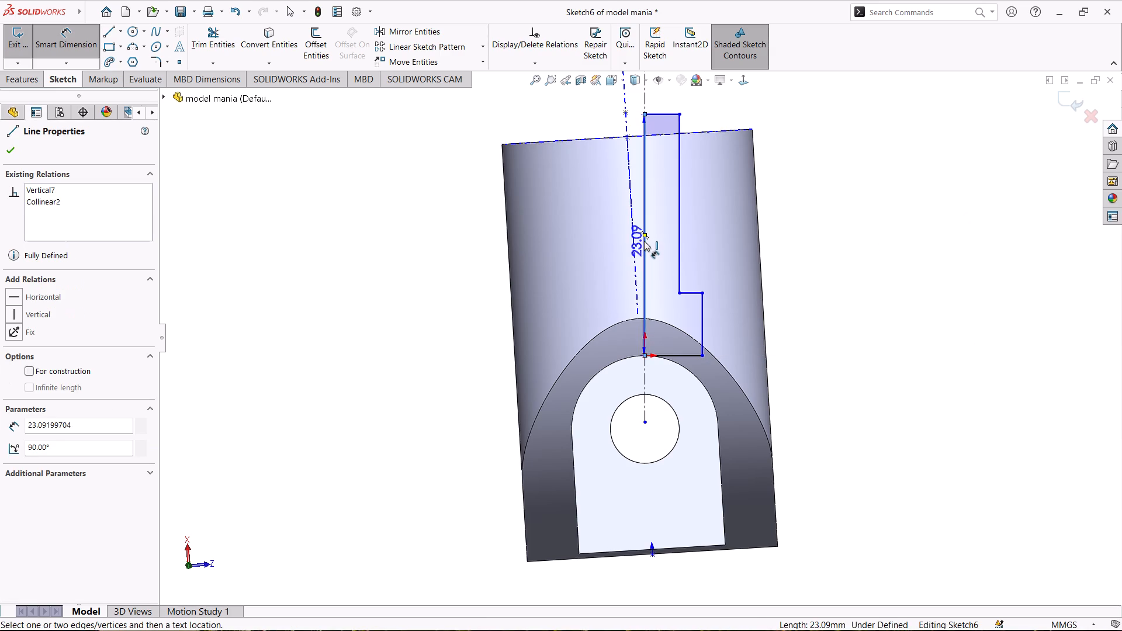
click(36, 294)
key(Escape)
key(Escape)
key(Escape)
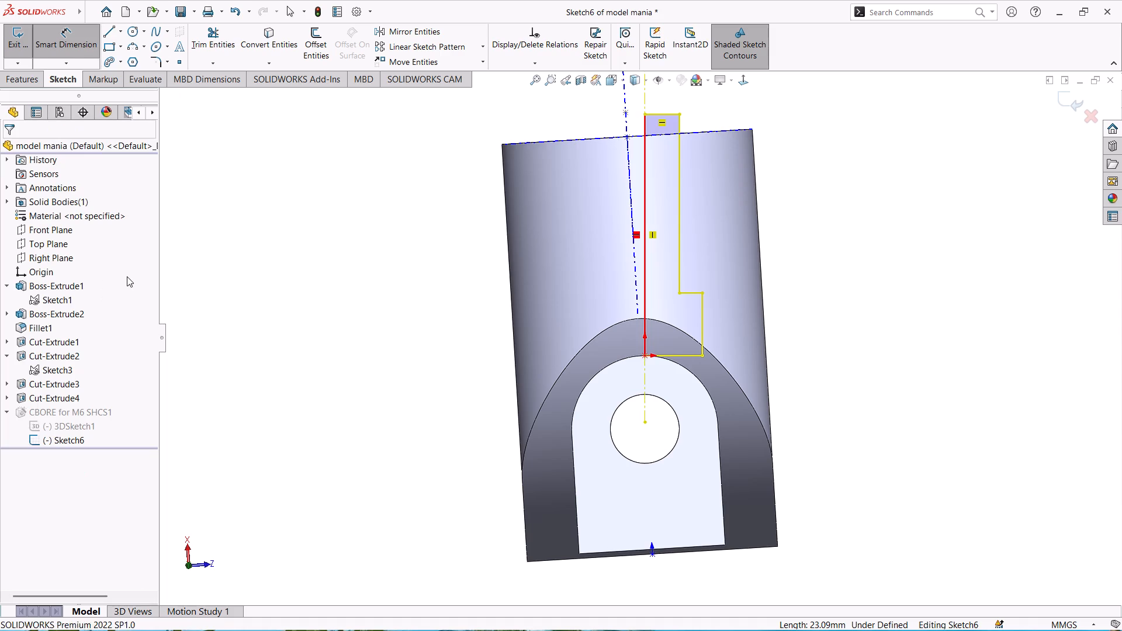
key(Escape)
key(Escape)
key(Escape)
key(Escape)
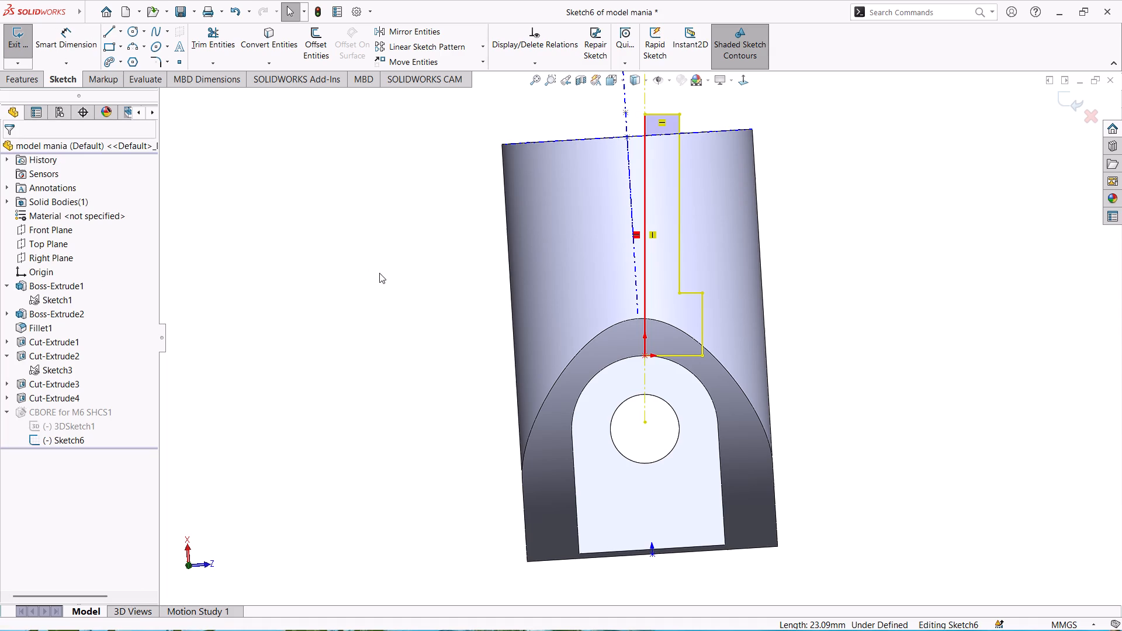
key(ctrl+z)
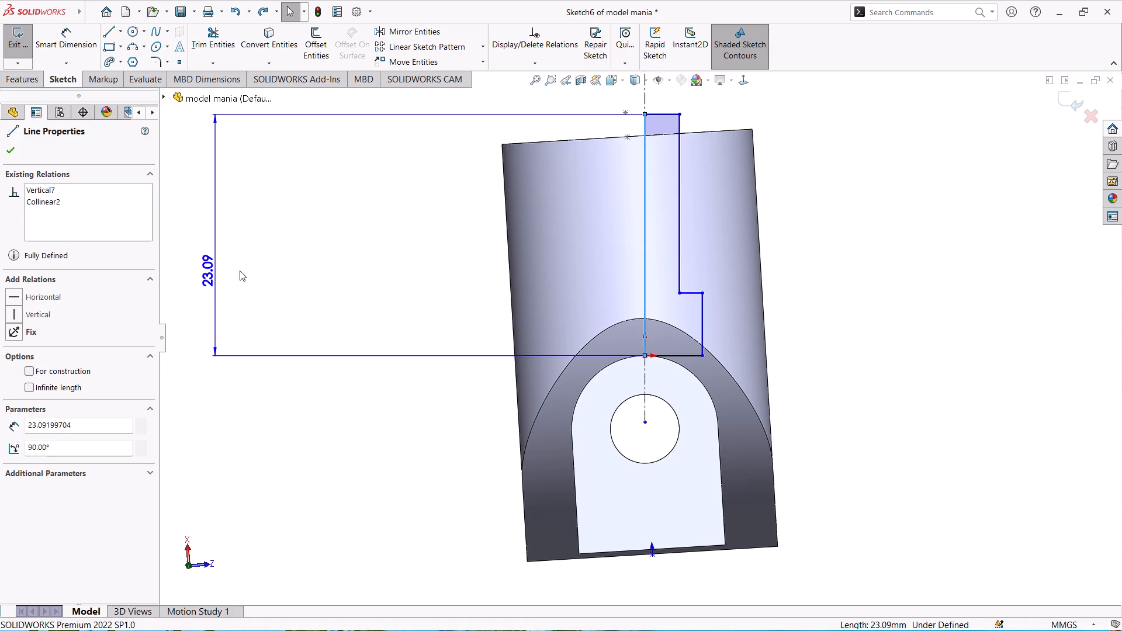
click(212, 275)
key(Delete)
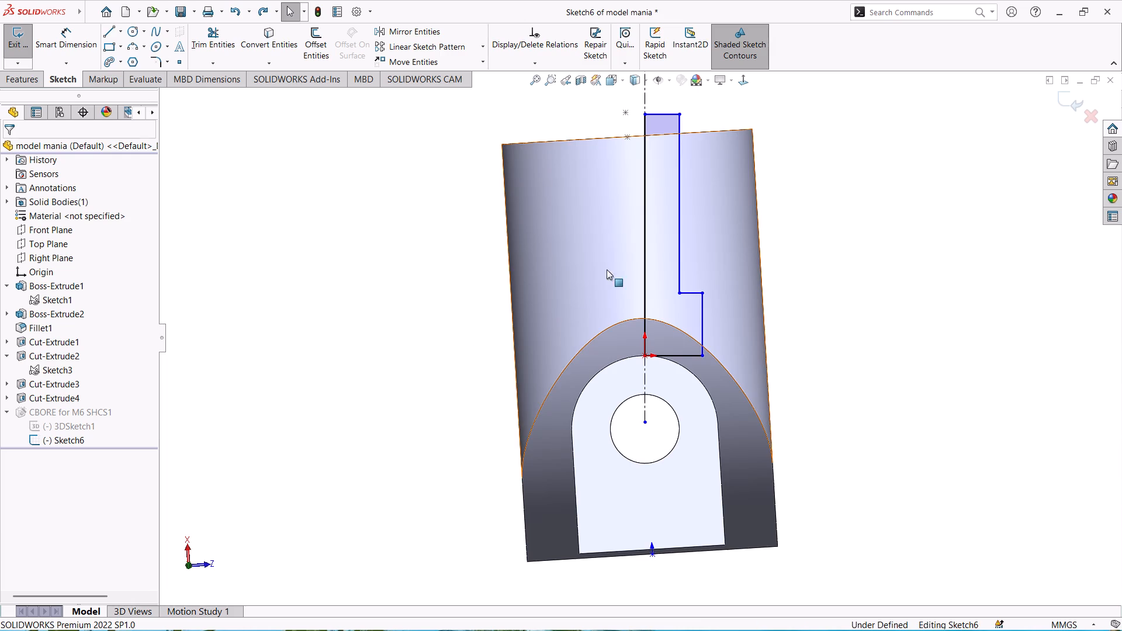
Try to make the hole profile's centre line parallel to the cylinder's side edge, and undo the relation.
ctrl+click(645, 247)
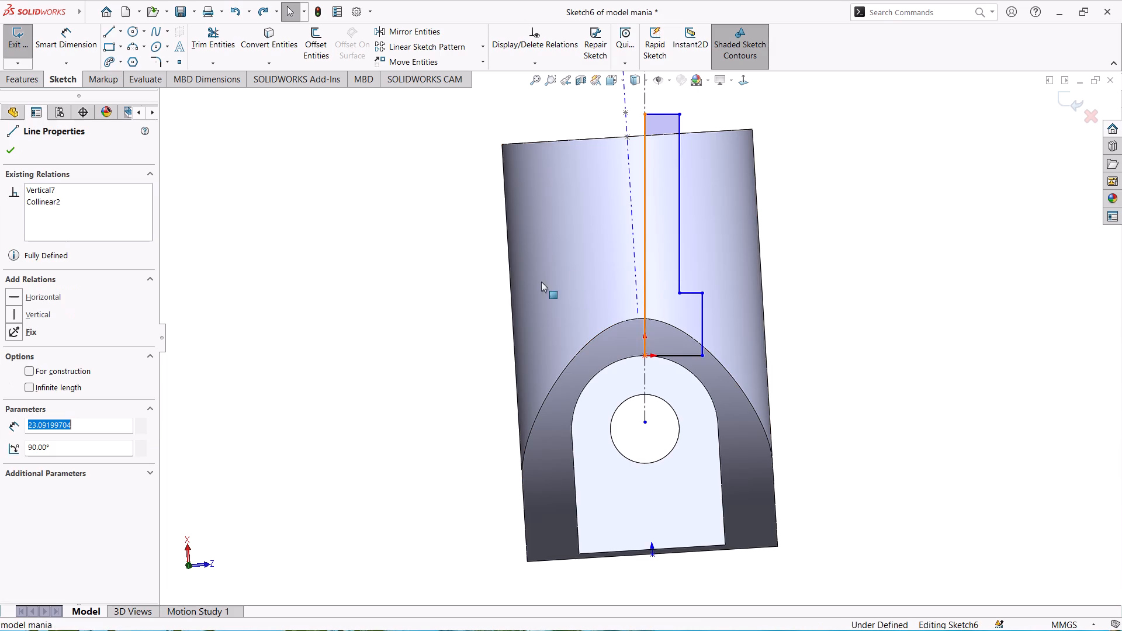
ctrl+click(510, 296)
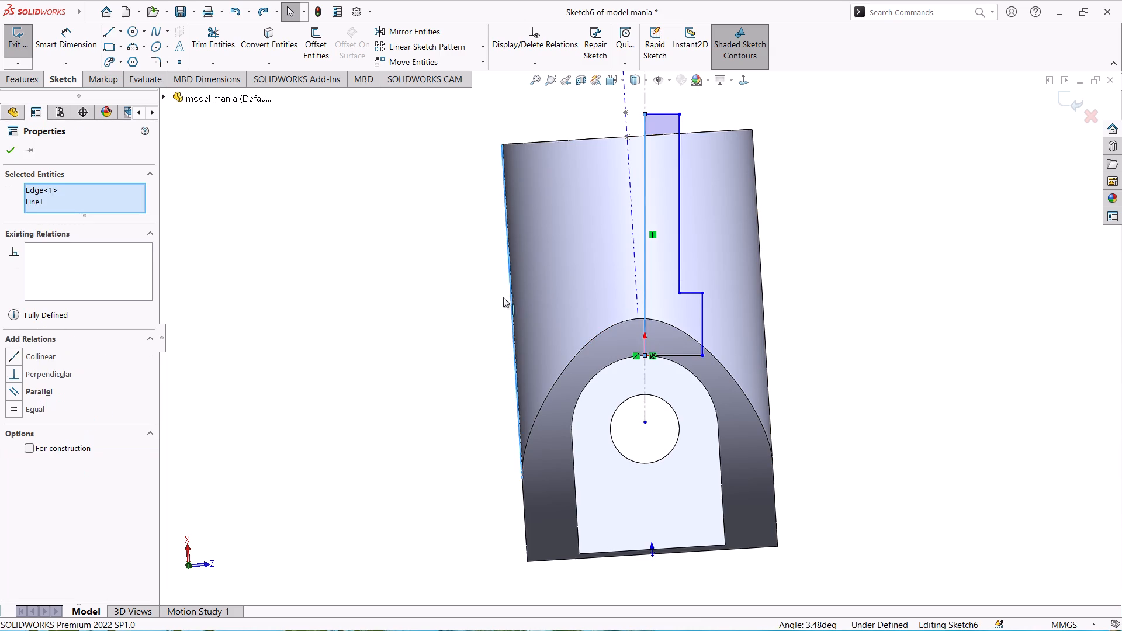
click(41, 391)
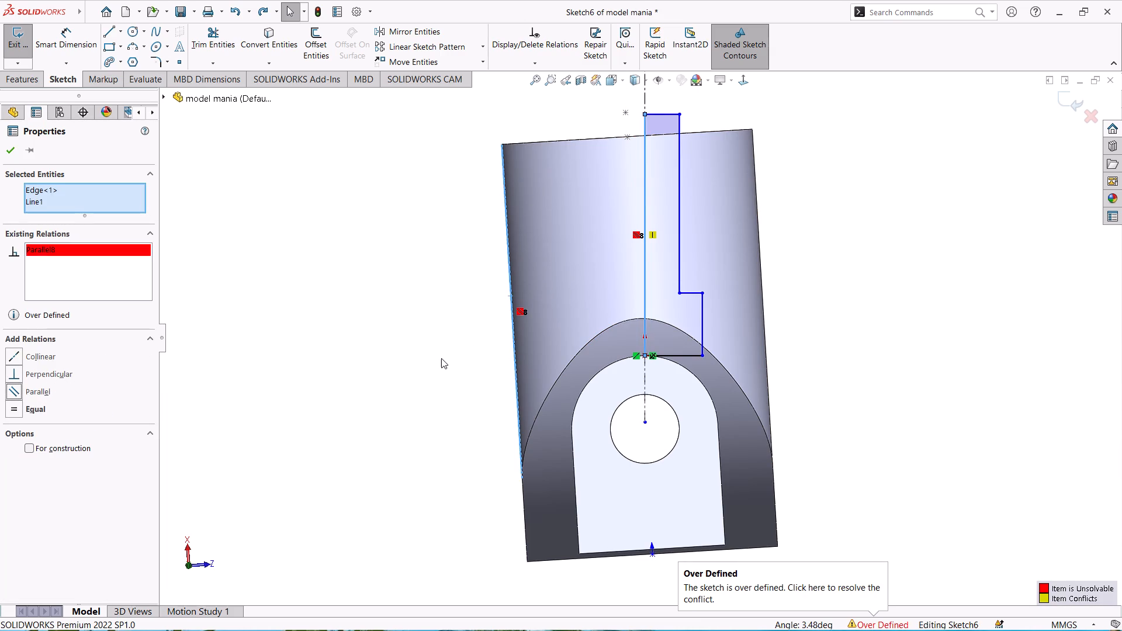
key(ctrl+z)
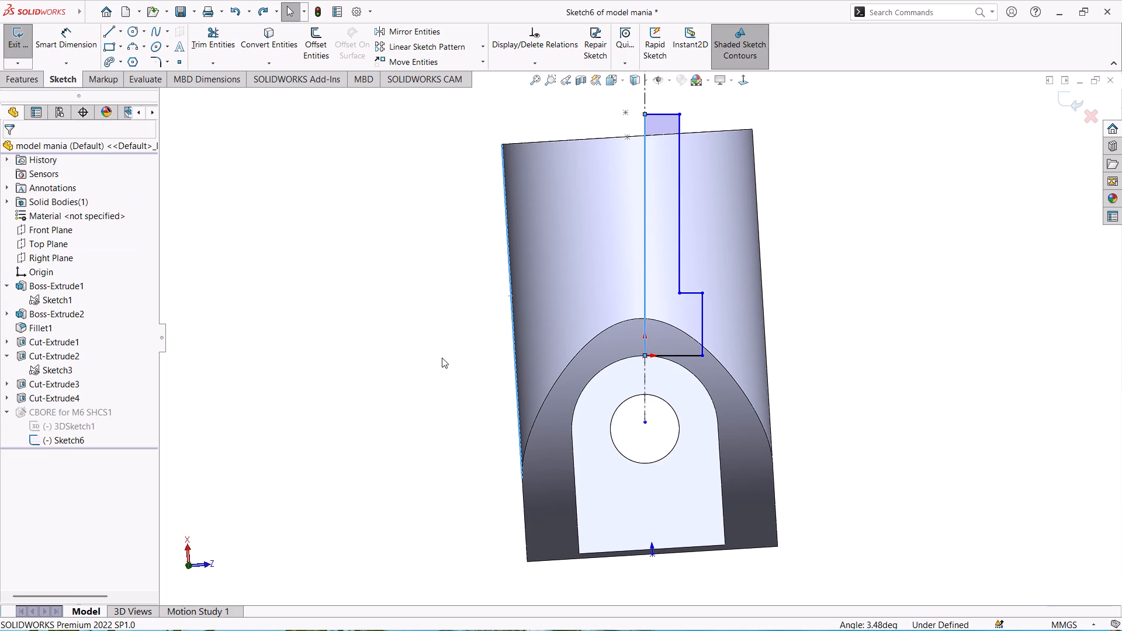
Delete the short horizontal line that closes the counterbore end of the hole profile at the sketch origin.
click(674, 353)
key(Delete)
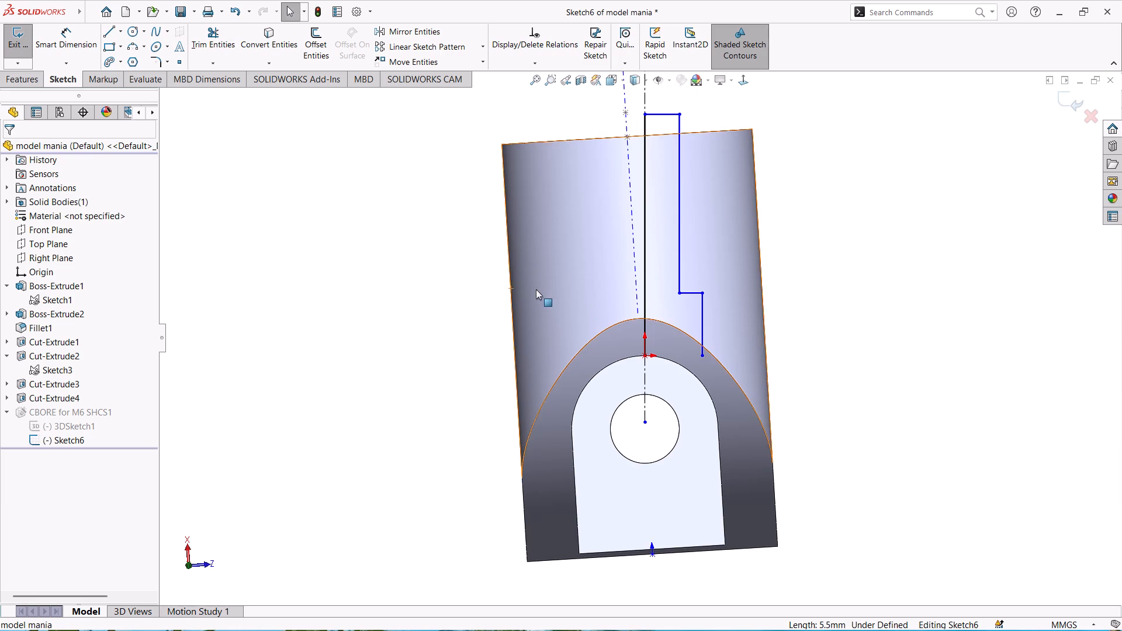
Delete the fixed relation from the hole profile's point at the sketch origin.
click(646, 355)
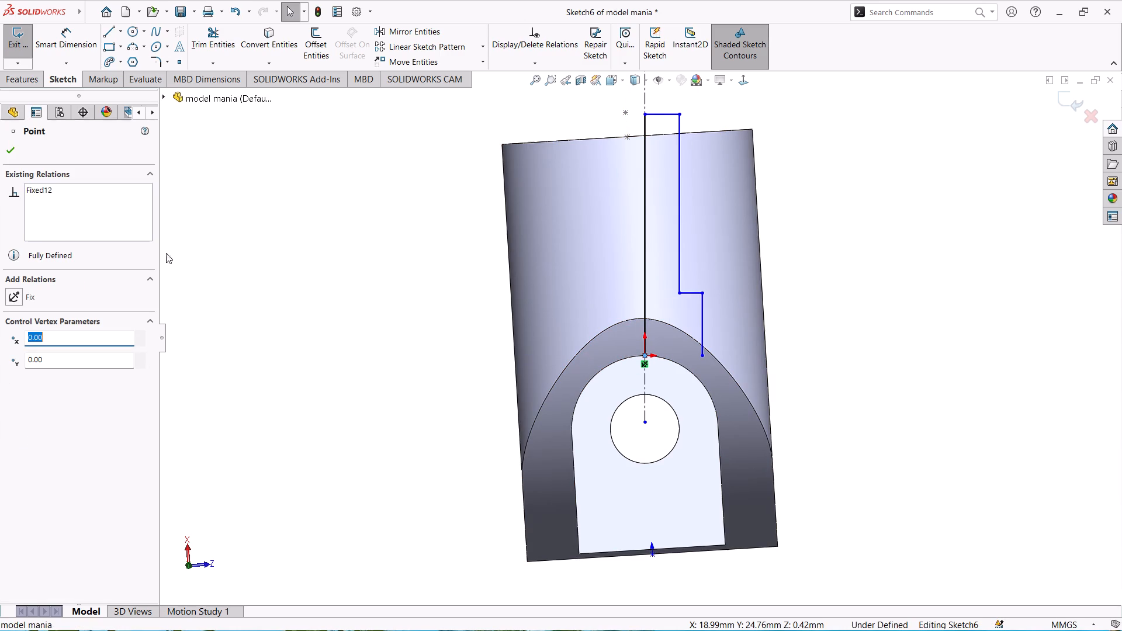
click(52, 189)
right_click(52, 189)
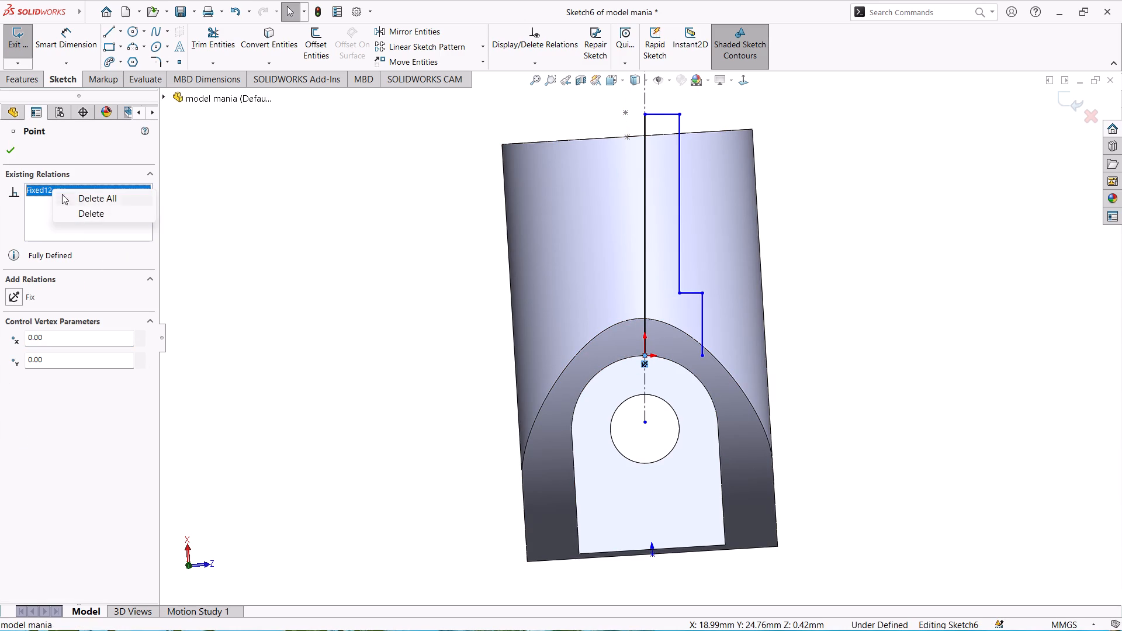
click(89, 210)
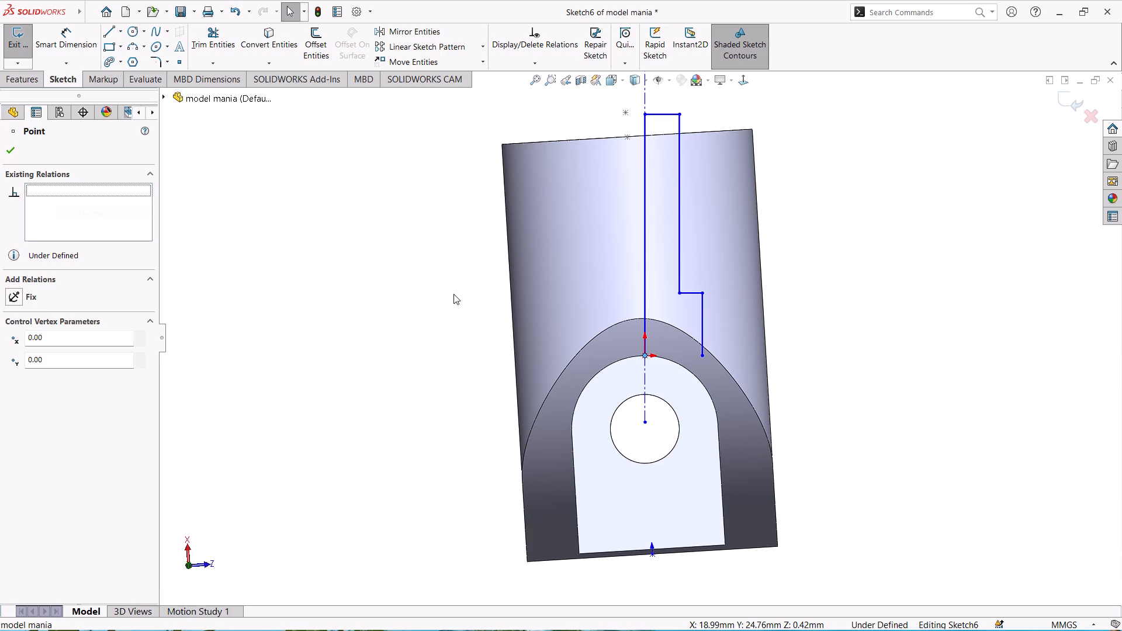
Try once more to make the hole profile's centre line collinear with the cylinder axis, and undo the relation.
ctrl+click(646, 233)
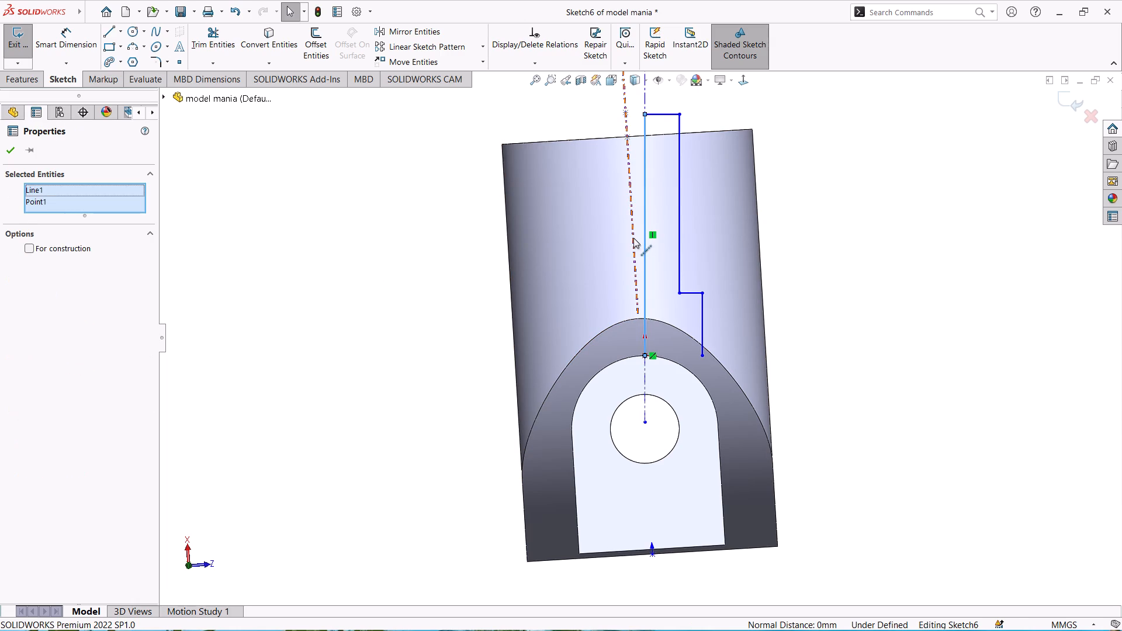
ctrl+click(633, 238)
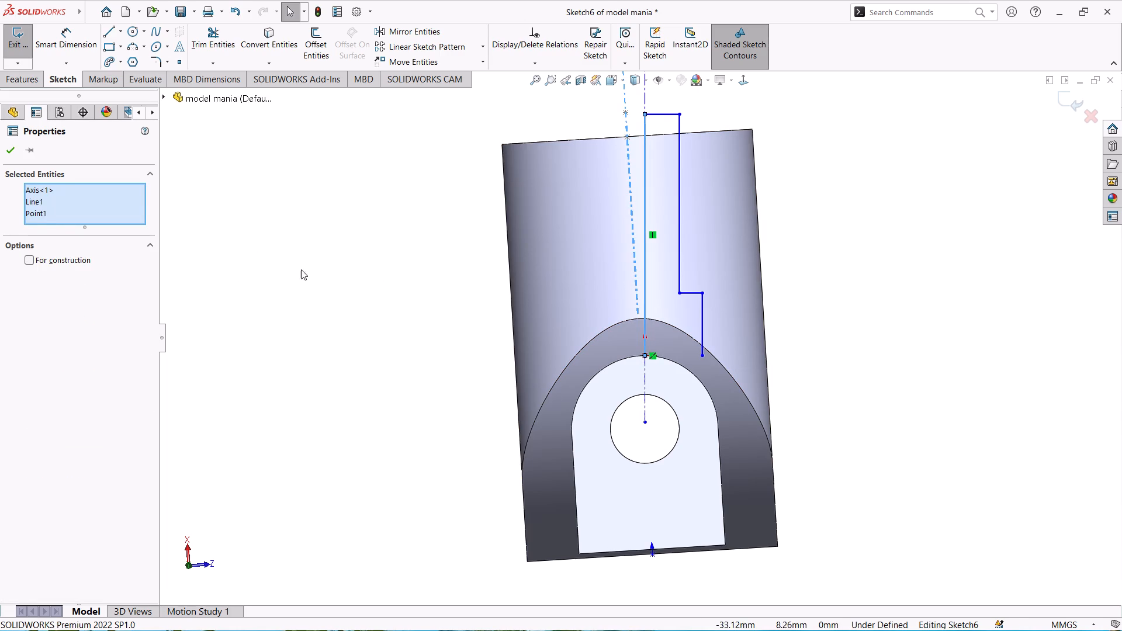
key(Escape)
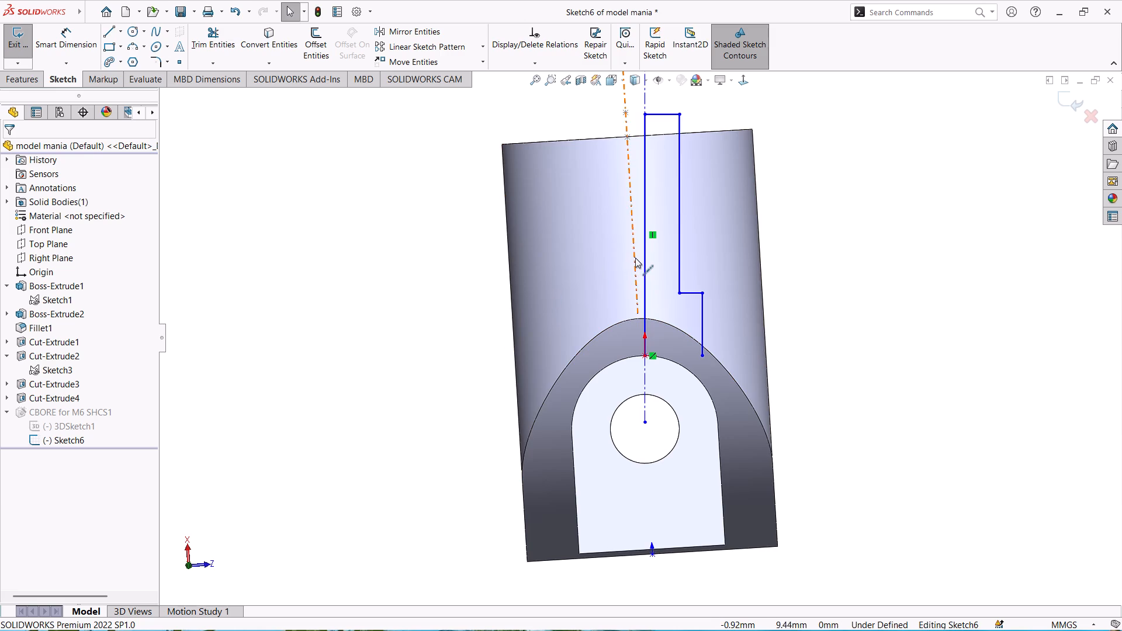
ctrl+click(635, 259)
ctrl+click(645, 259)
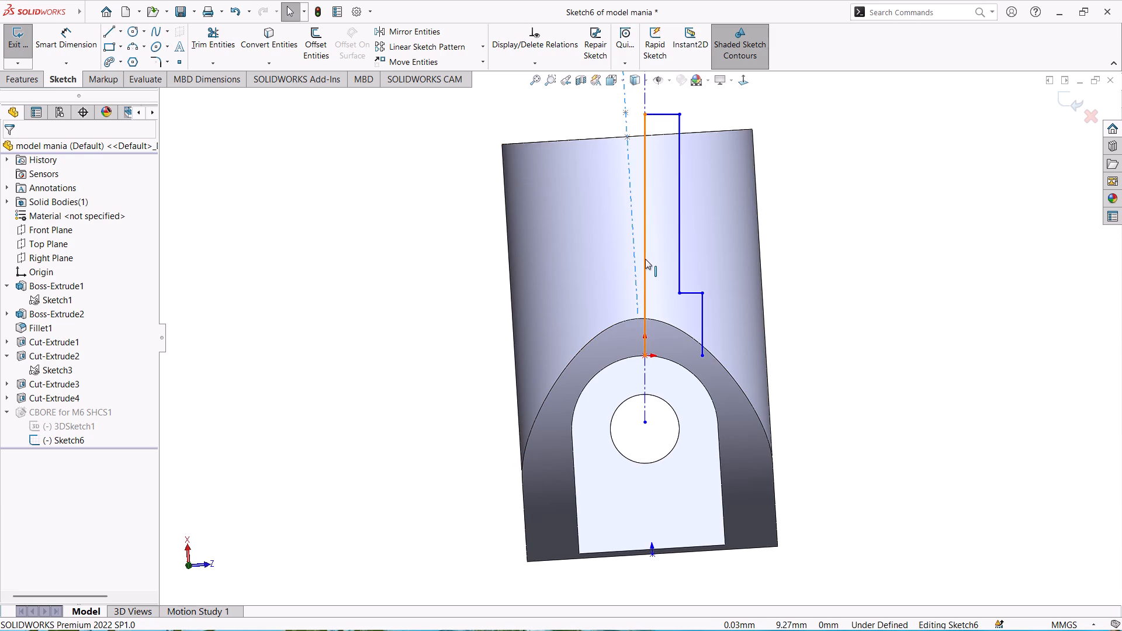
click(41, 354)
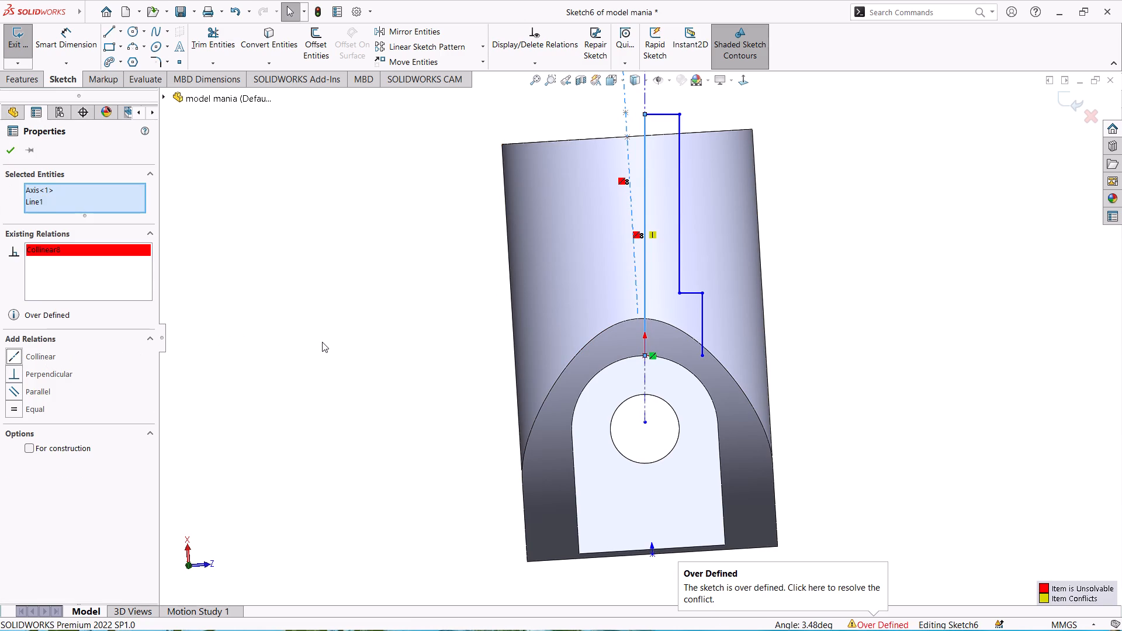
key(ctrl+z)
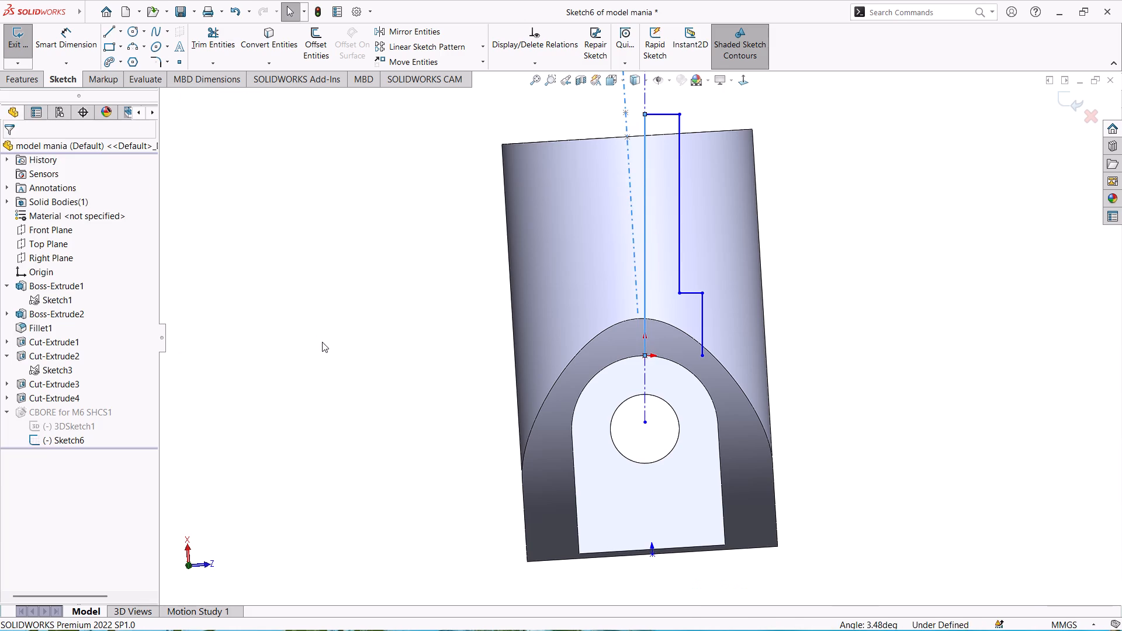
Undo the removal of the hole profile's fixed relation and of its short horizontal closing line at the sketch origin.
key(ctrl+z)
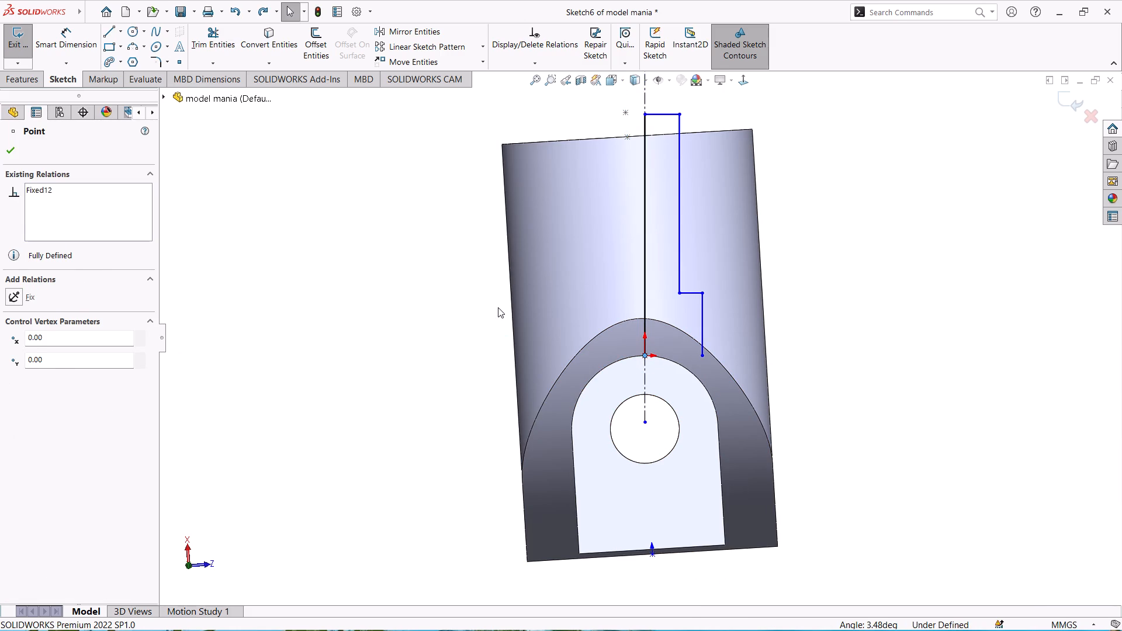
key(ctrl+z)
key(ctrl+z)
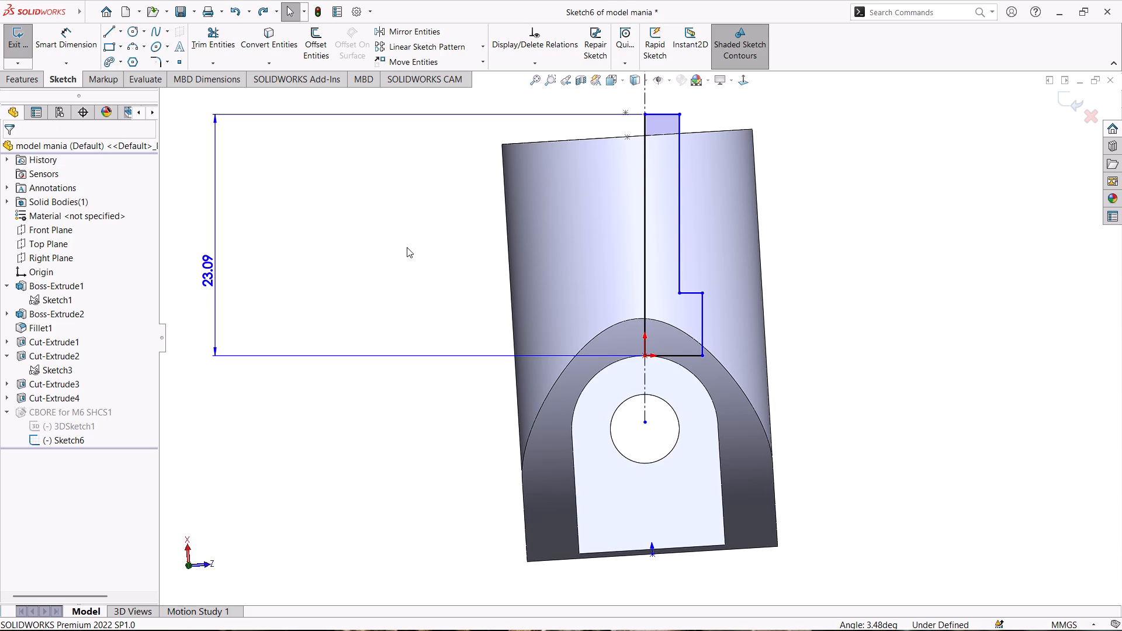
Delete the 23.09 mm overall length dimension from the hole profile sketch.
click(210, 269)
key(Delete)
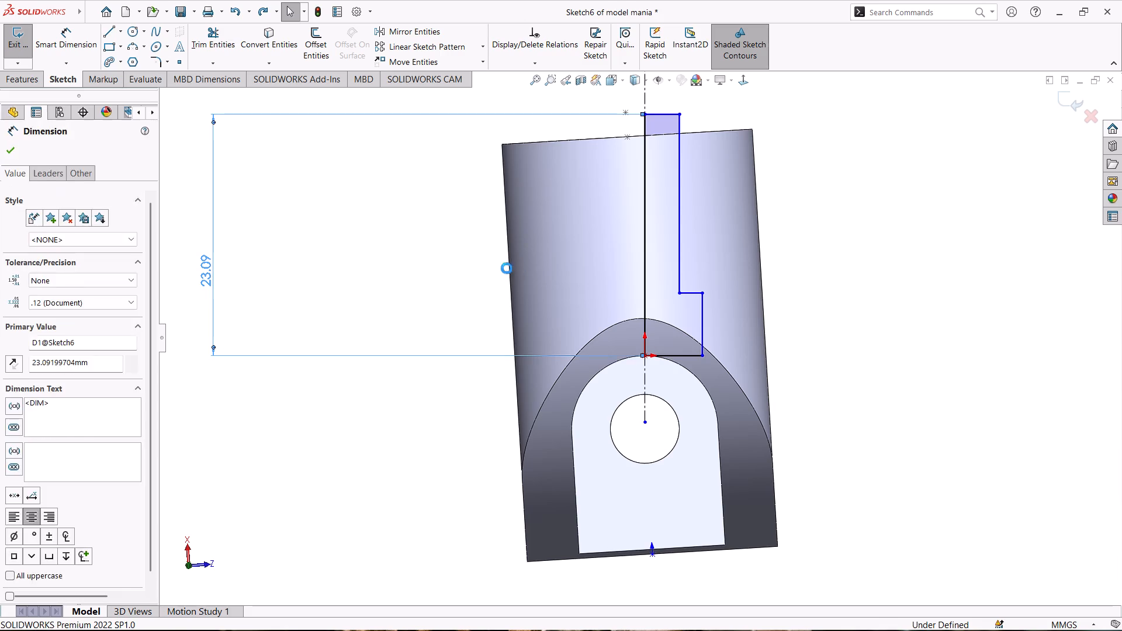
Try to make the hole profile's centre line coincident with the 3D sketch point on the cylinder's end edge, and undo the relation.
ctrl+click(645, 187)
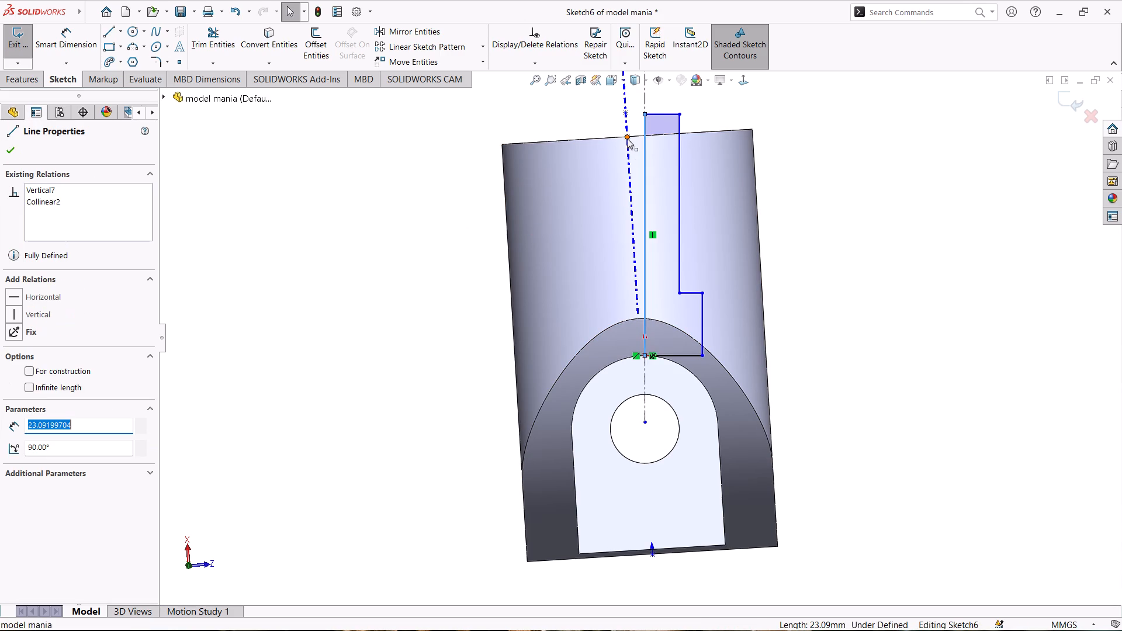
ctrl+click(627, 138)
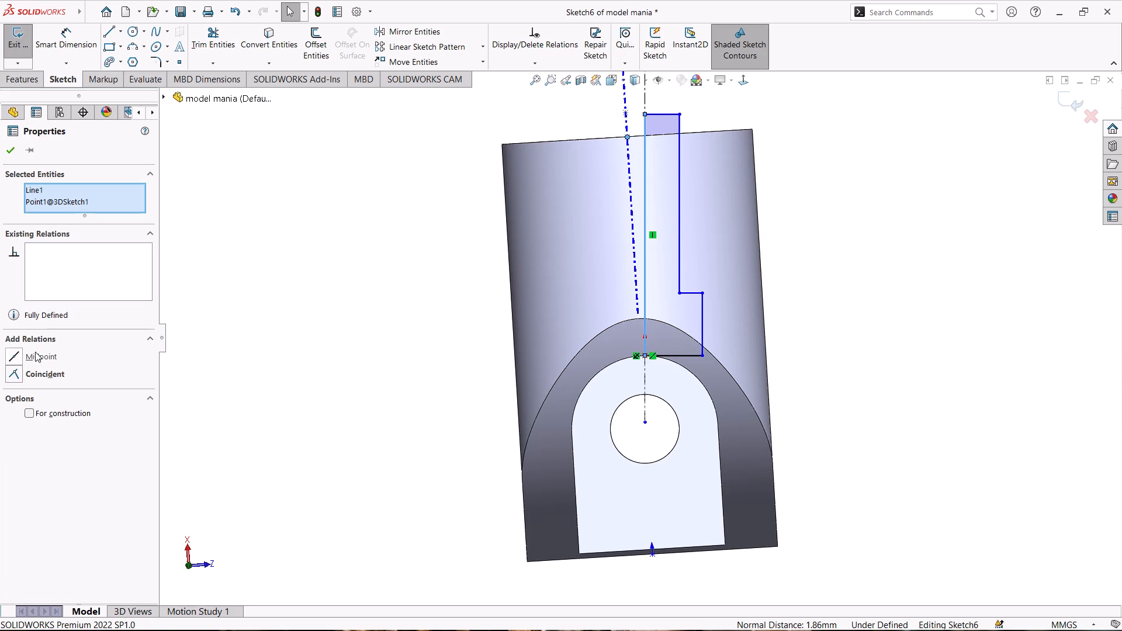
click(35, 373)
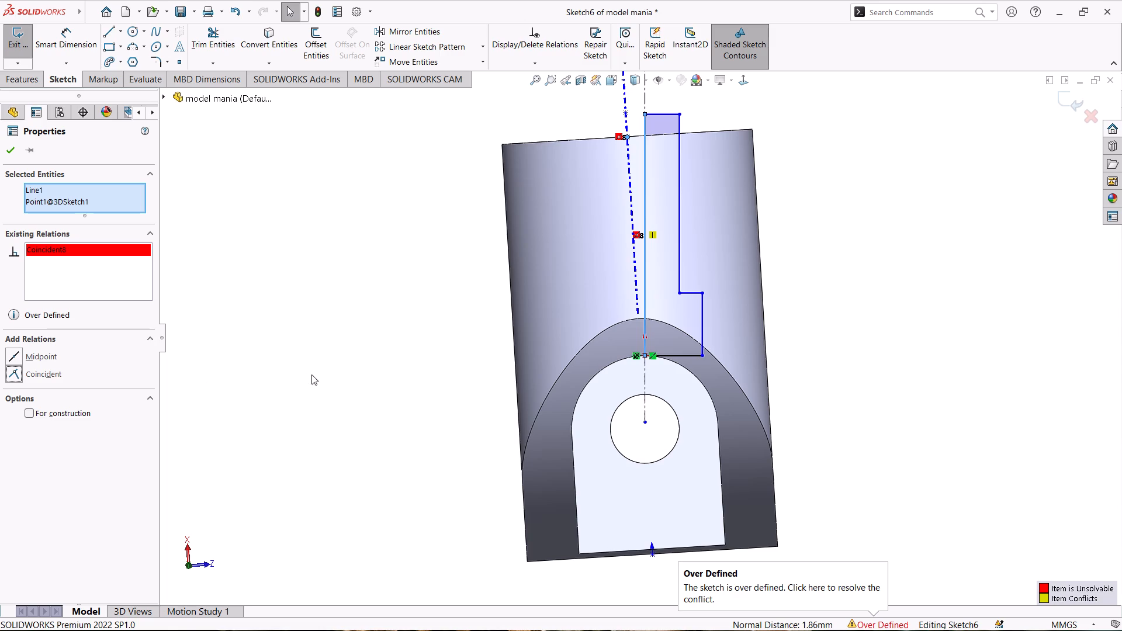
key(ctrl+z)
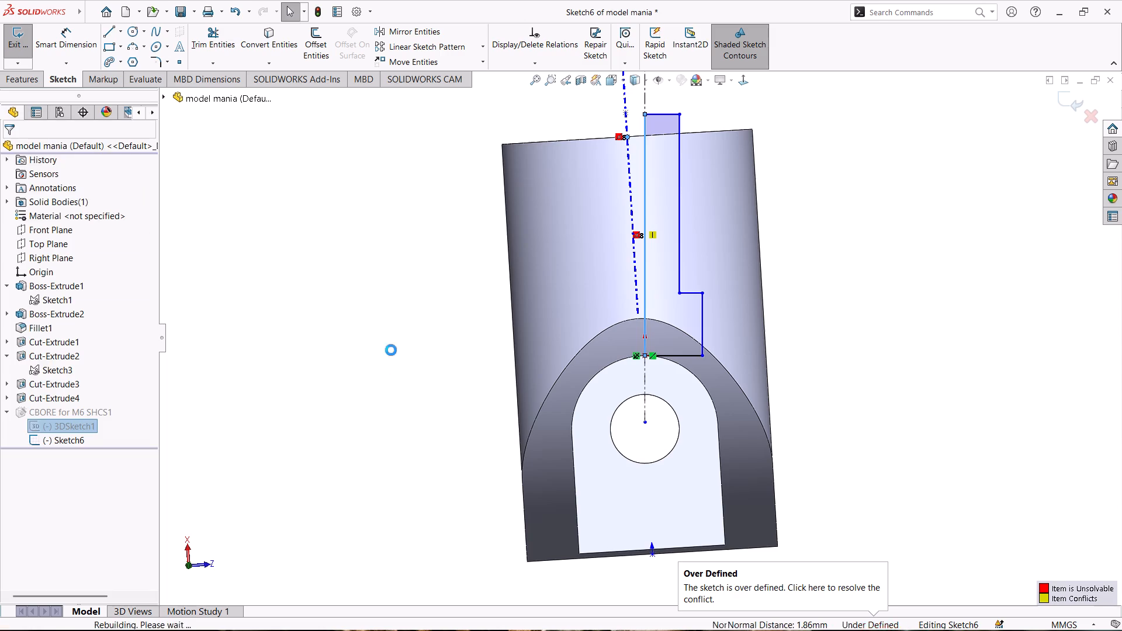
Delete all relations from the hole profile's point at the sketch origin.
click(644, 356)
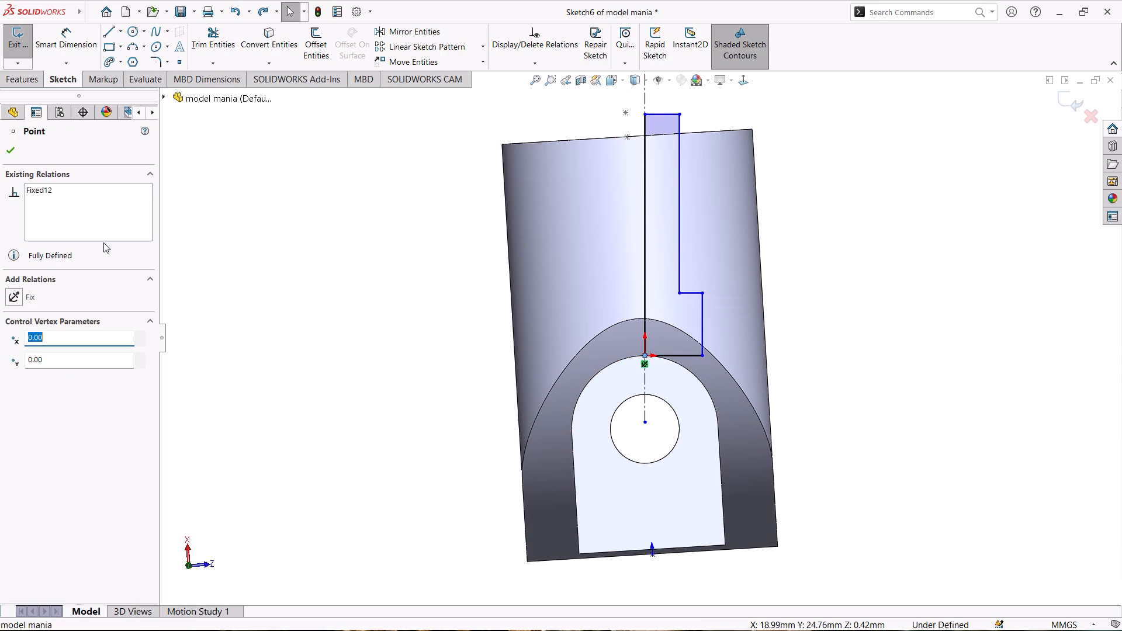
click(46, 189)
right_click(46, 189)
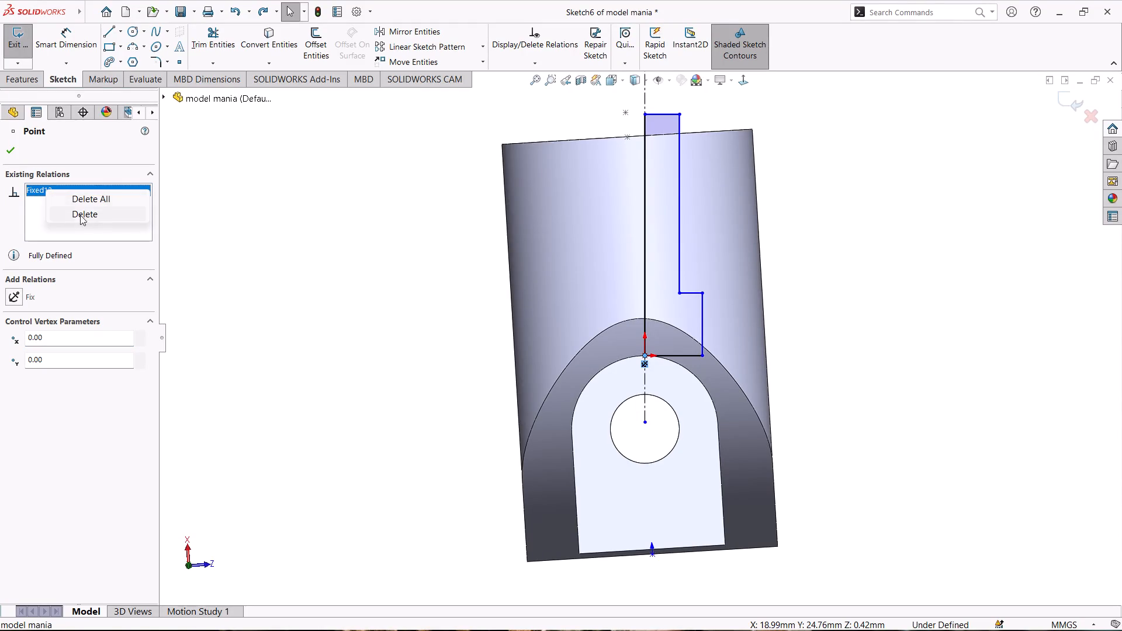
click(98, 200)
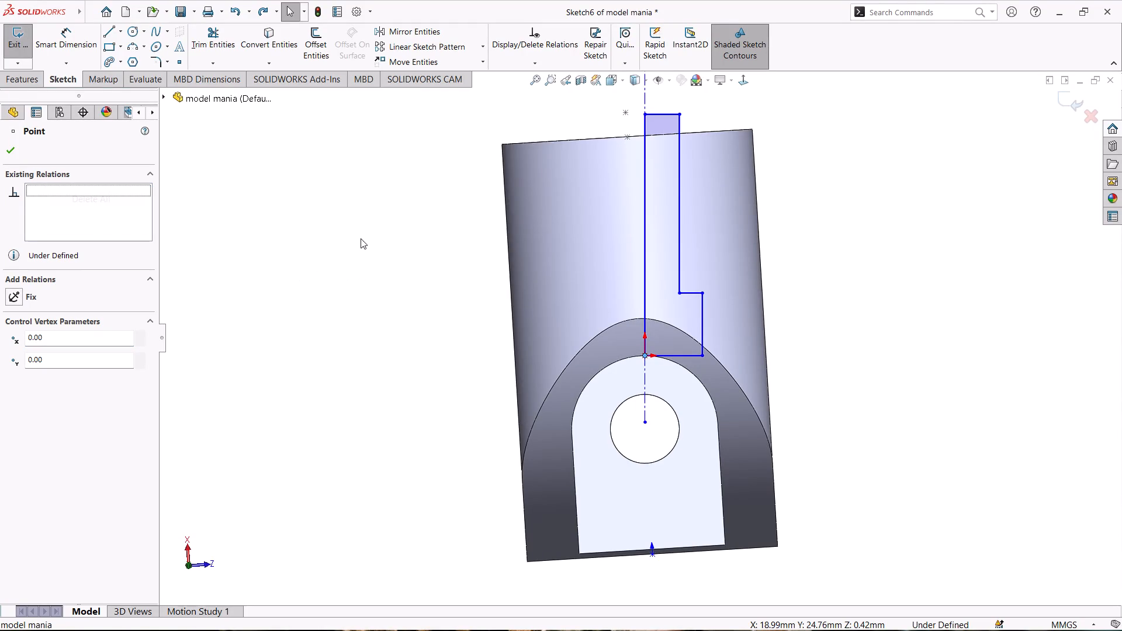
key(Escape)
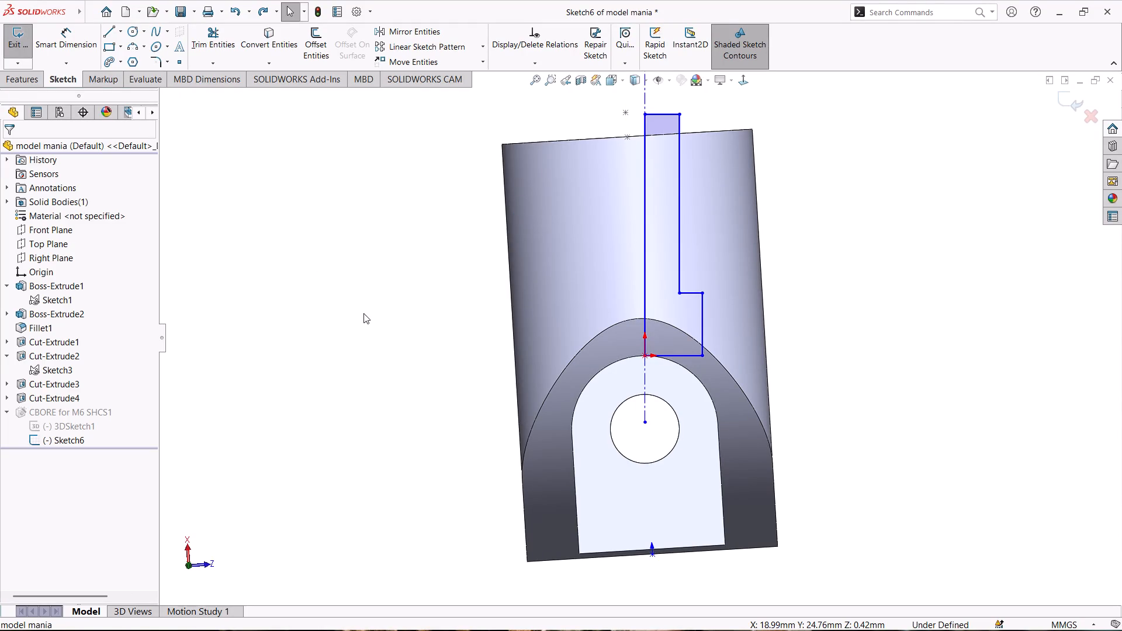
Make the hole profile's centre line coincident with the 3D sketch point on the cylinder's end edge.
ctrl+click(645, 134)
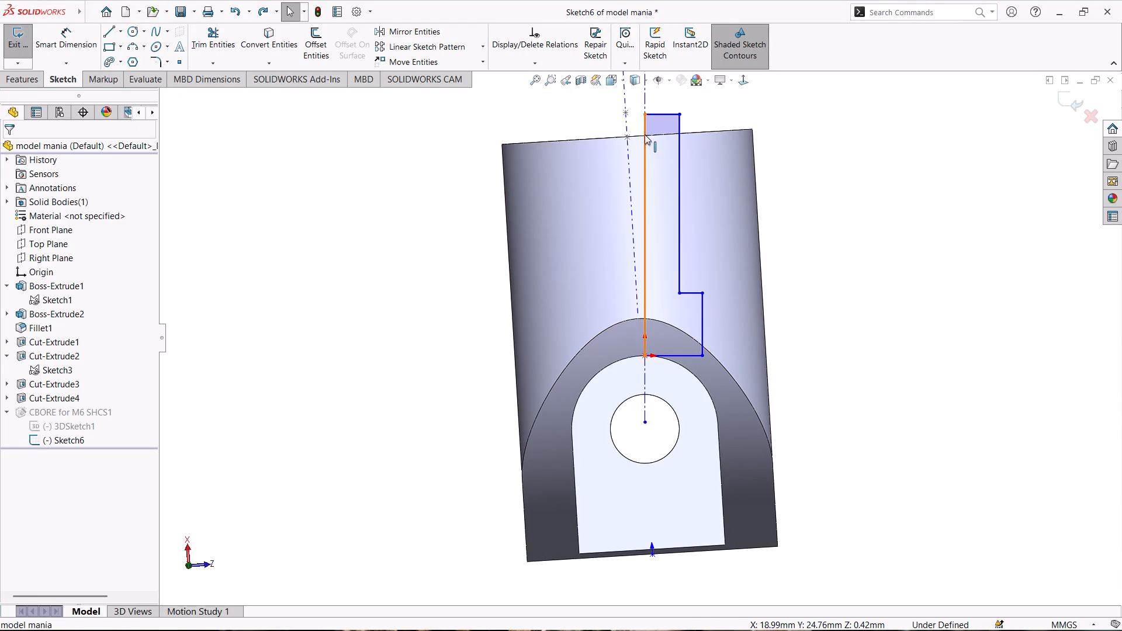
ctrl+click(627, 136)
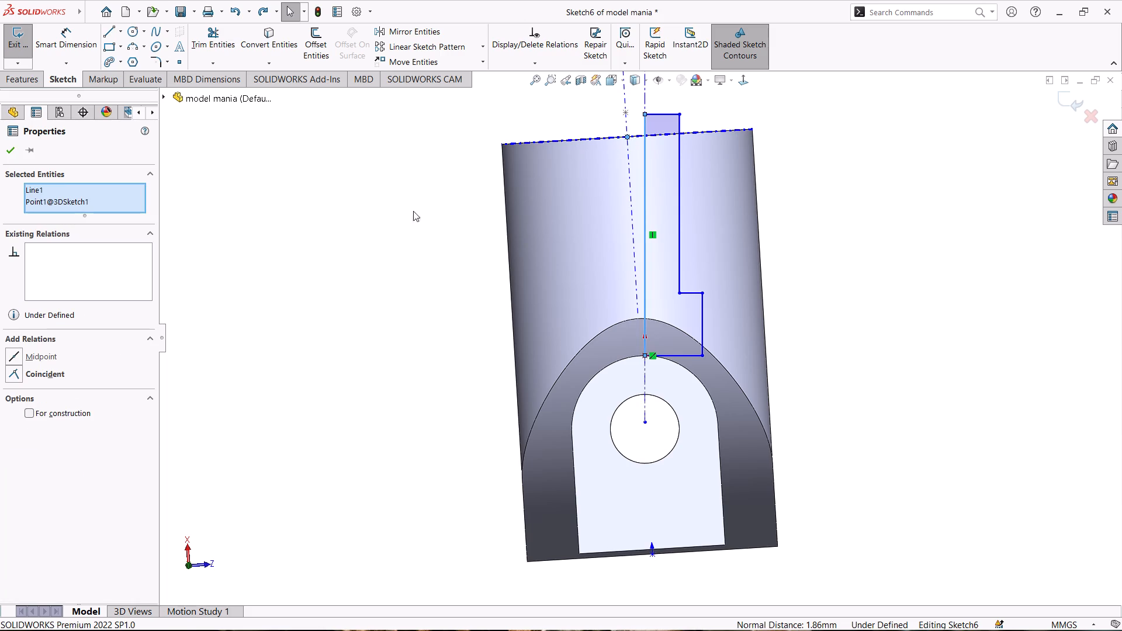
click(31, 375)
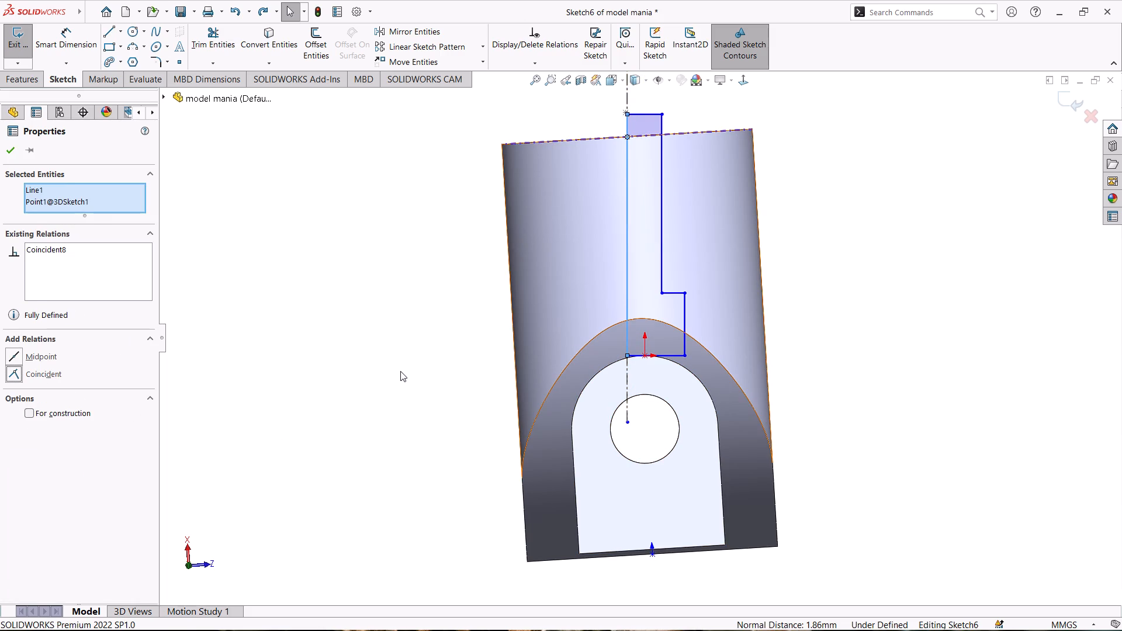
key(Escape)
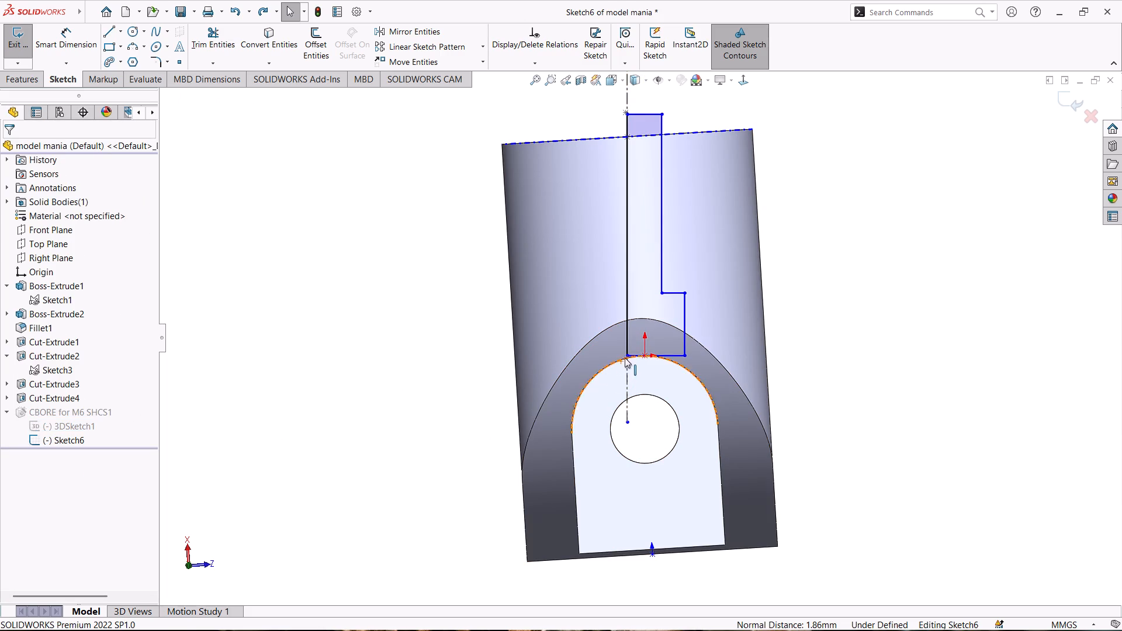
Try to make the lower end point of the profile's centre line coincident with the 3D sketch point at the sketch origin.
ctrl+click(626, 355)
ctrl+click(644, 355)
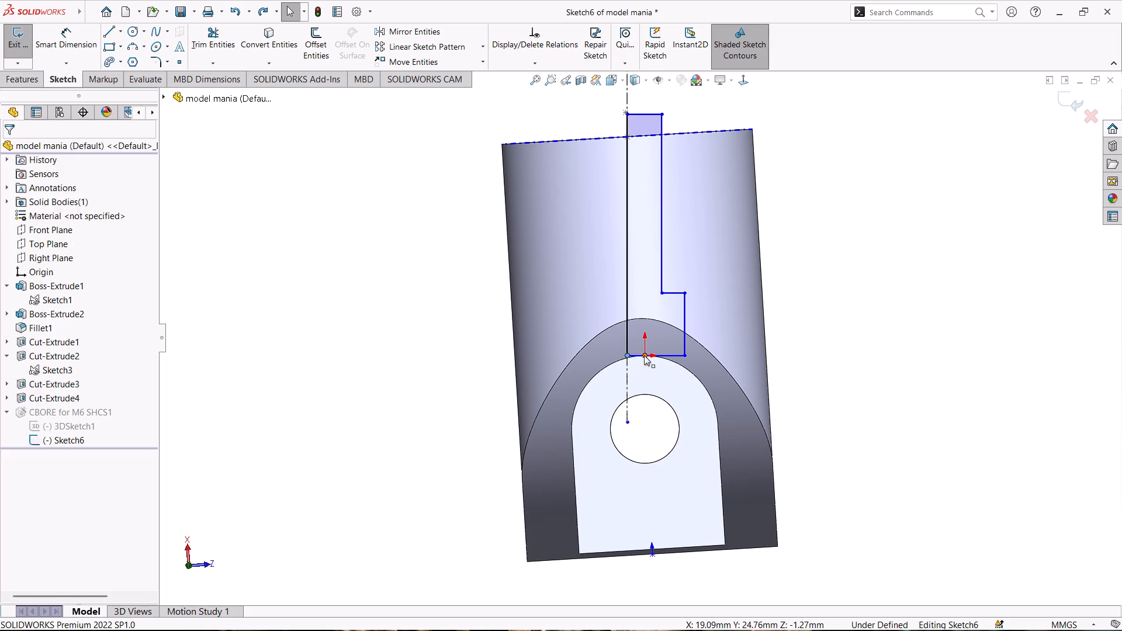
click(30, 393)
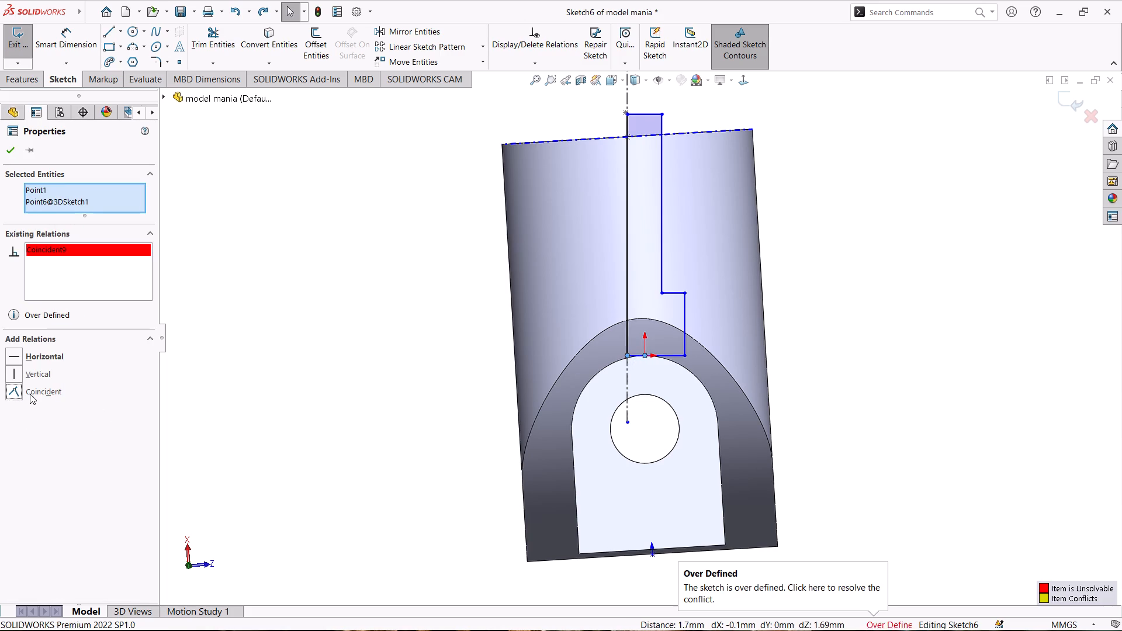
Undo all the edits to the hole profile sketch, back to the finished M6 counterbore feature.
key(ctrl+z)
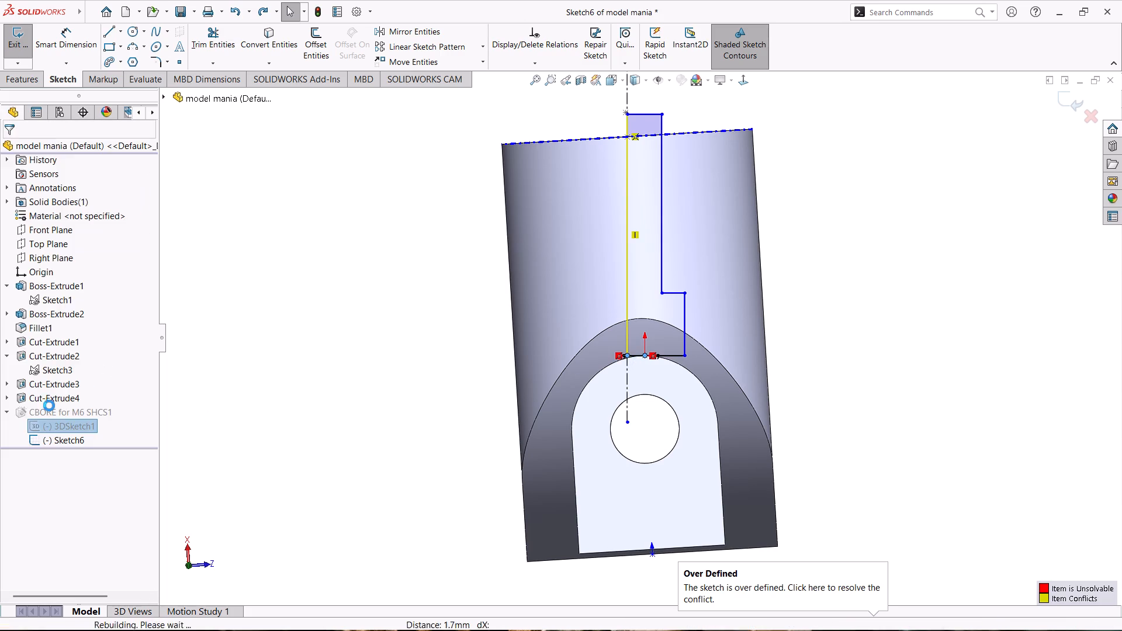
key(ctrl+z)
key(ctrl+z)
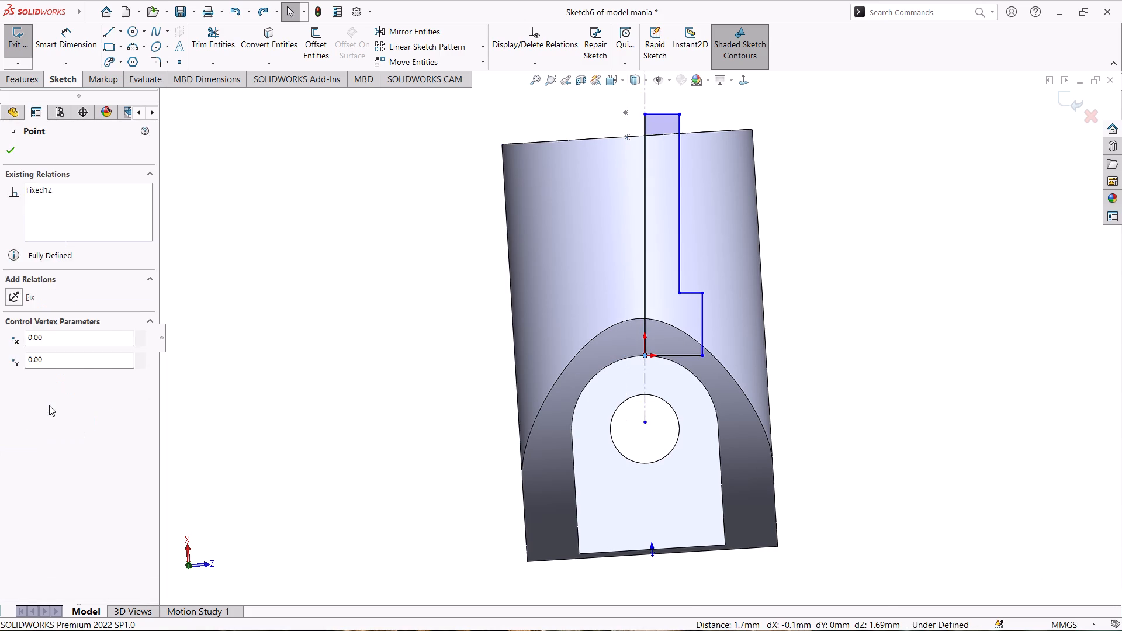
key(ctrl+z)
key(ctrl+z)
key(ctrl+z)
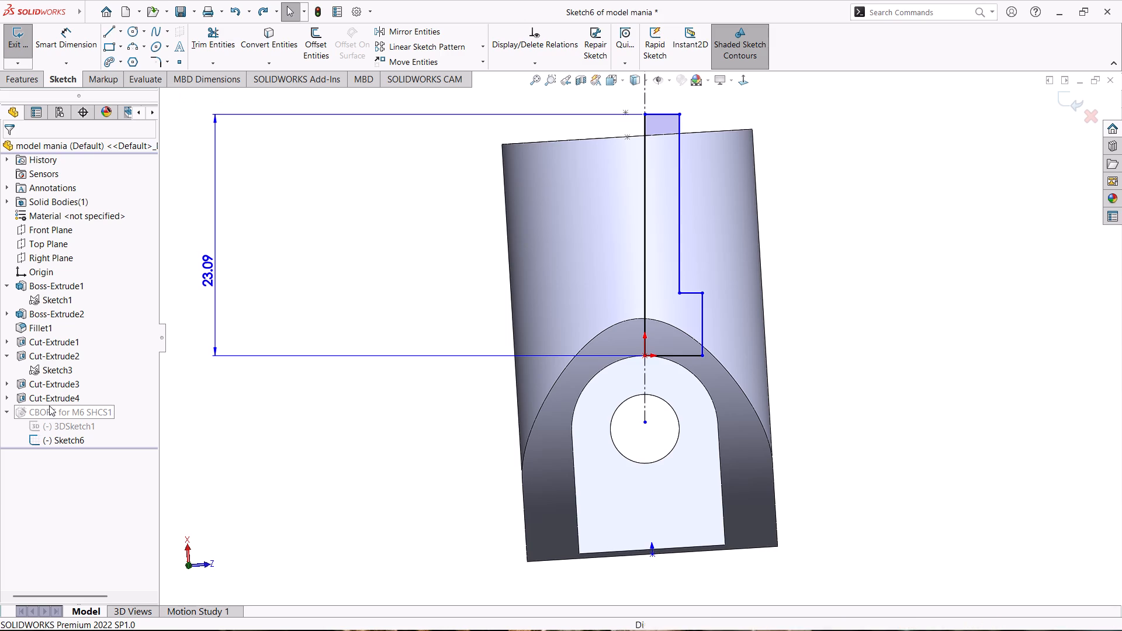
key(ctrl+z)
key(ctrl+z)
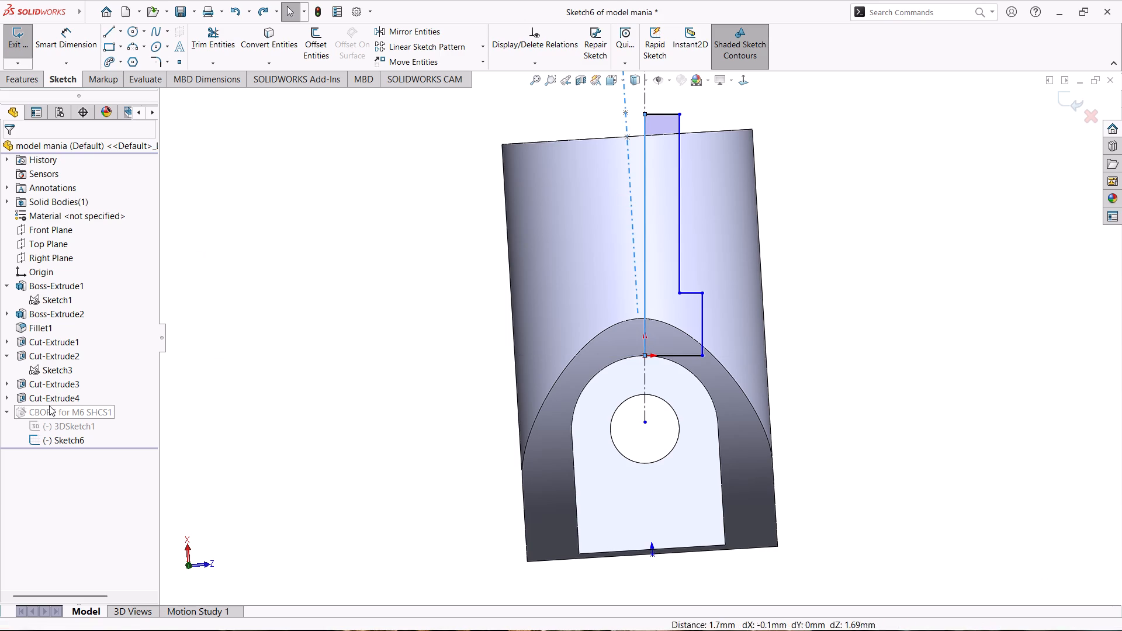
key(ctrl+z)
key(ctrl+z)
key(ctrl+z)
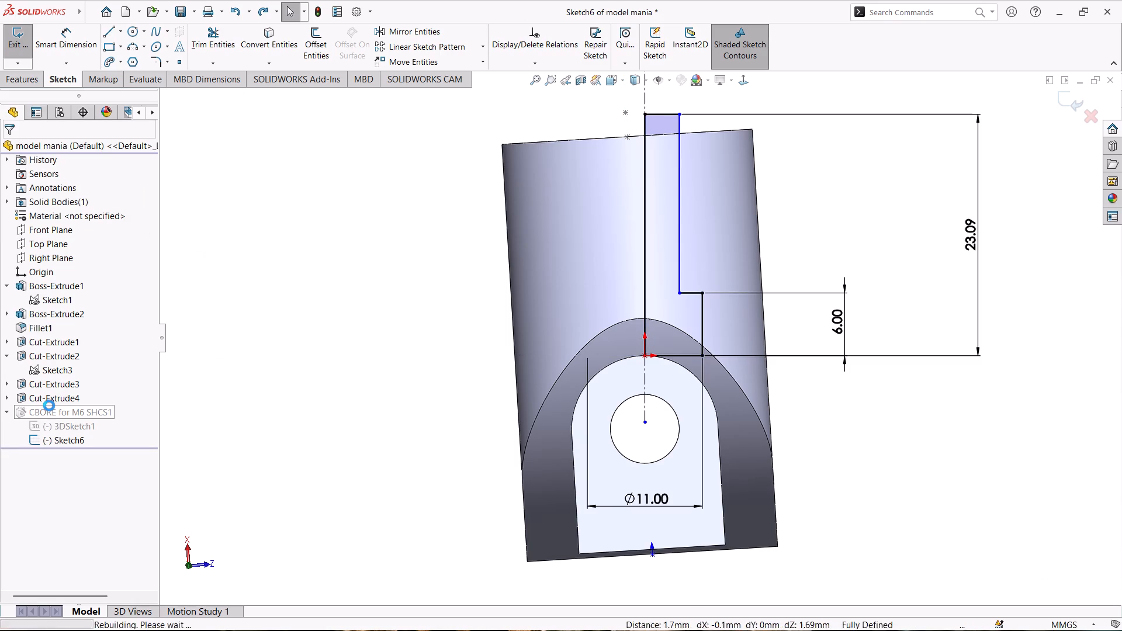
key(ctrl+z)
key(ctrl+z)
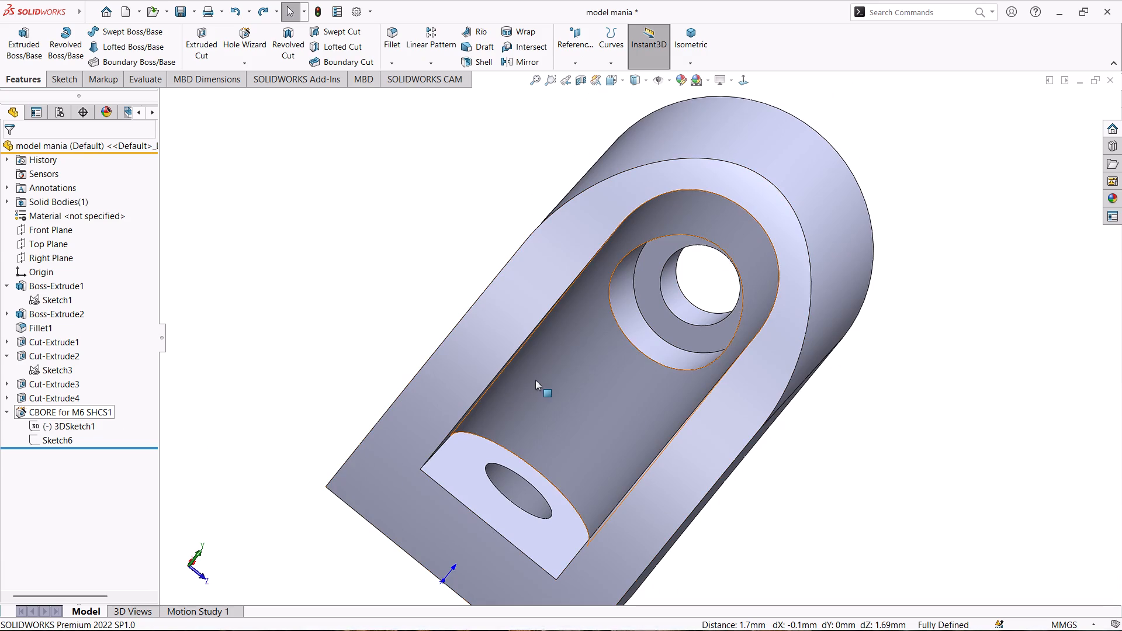
Delete the CBORE for M6 SHCS1 feature together with its dependent sketches.
click(56, 415)
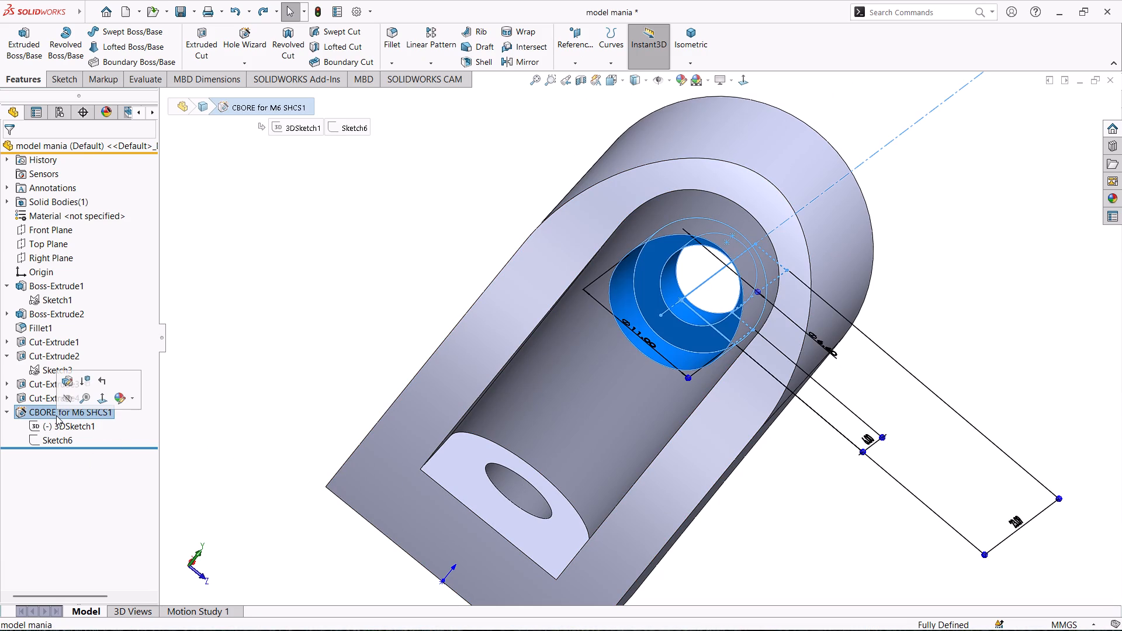
right_click(56, 415)
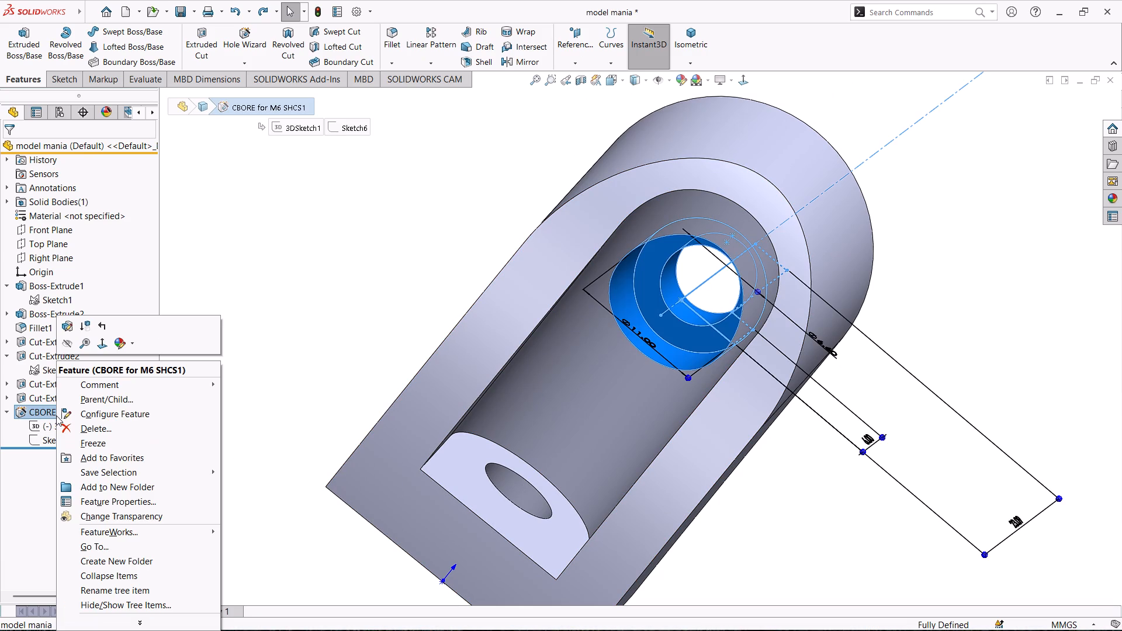
click(85, 431)
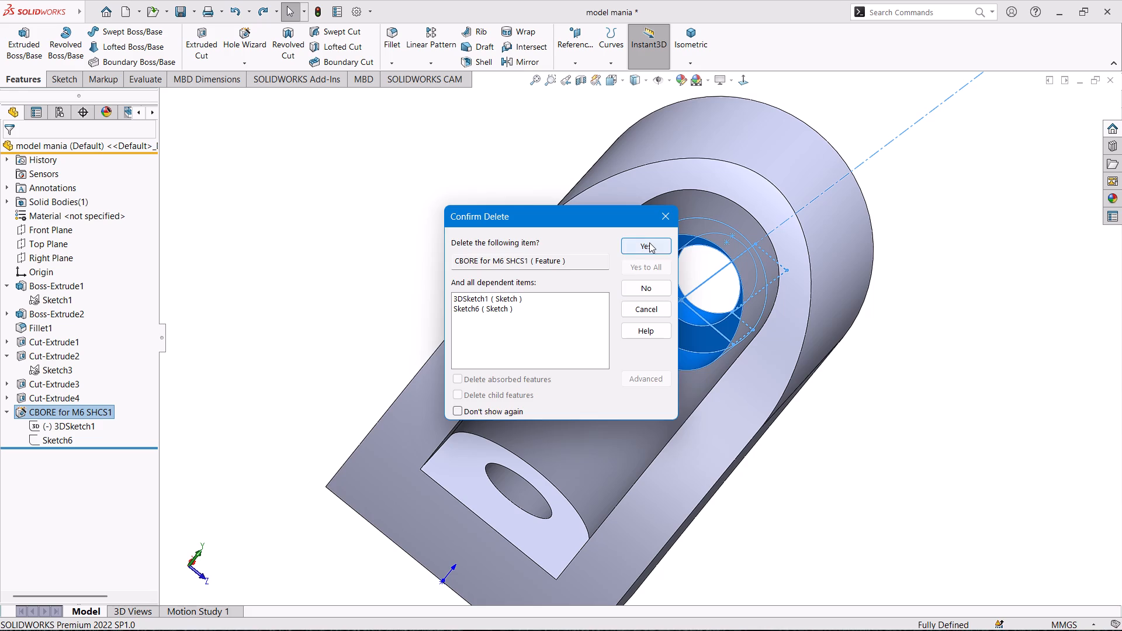
click(649, 242)
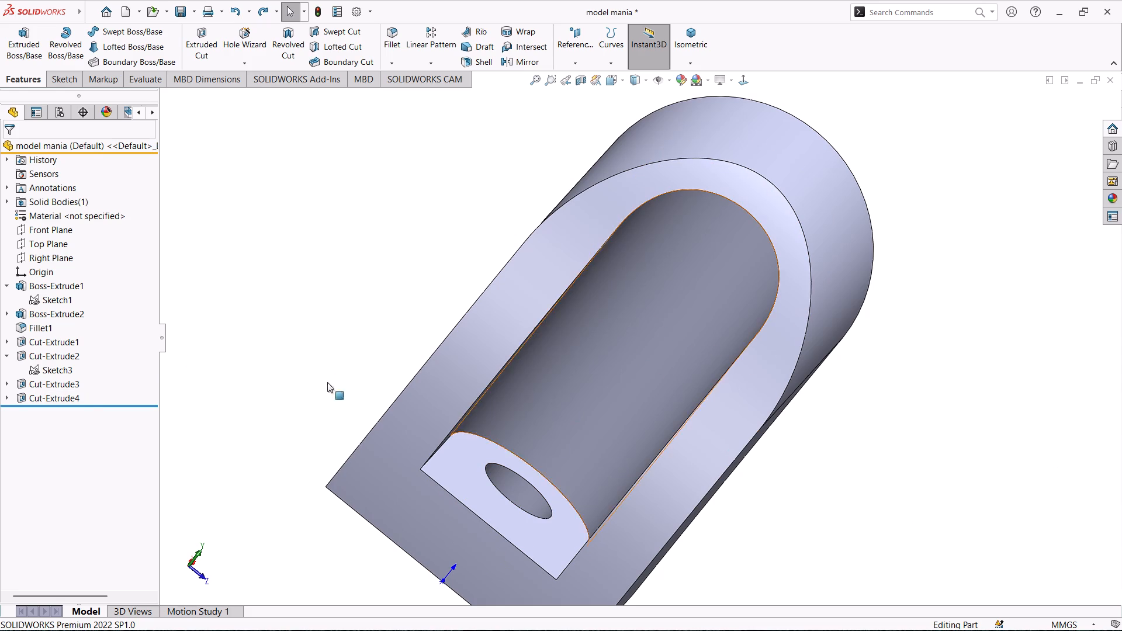
Start a Hole Wizard counterbore on the Right Plane: ANSI Metric, Socket Head Cap Screw, M6, Normal fit, Through All, with custom sizing shown.
click(42, 260)
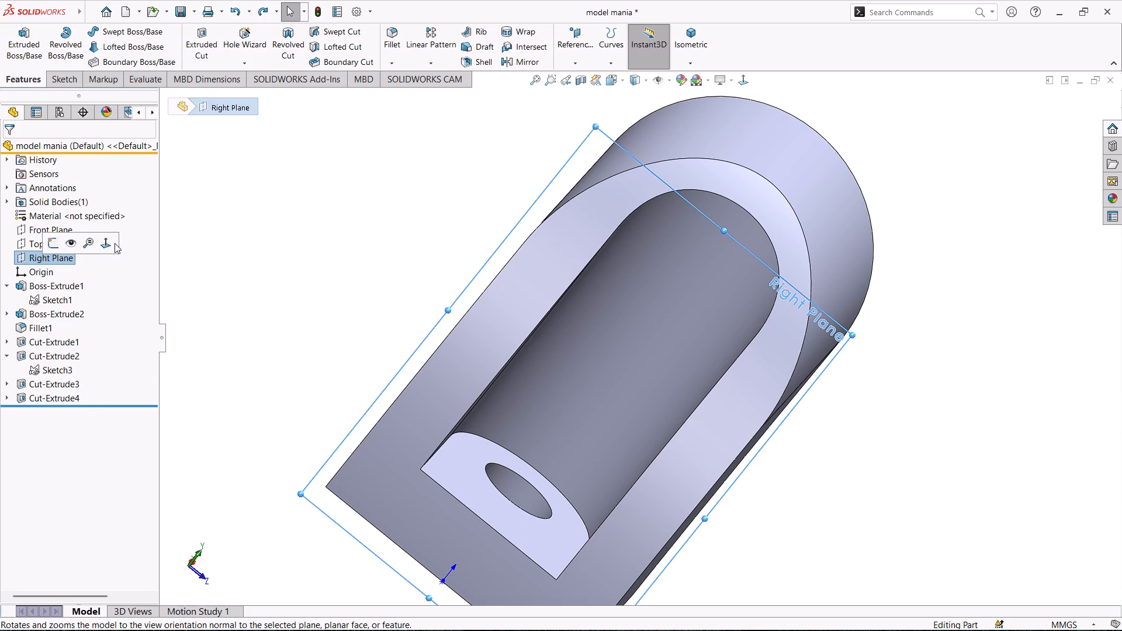
click(110, 243)
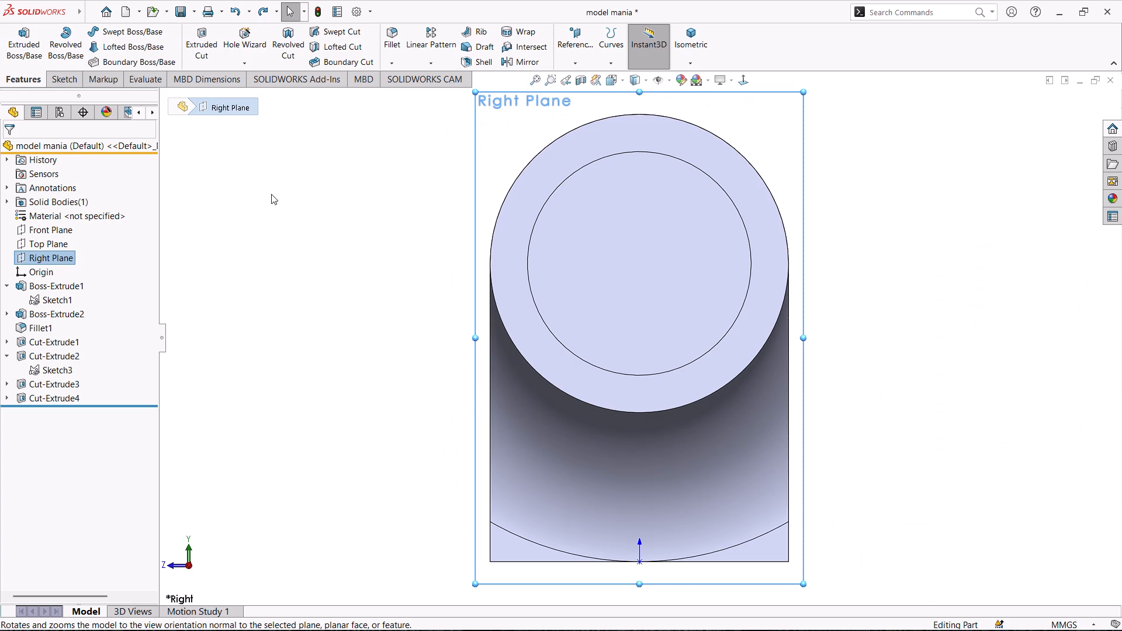
click(243, 37)
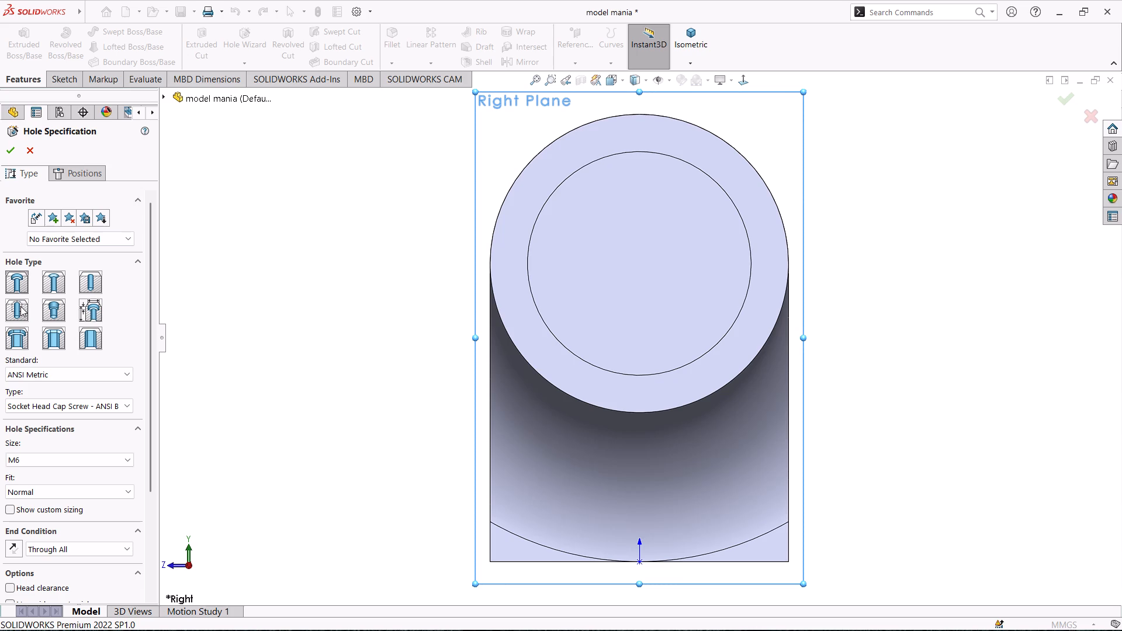
click(19, 282)
drag(153, 360, 153, 361)
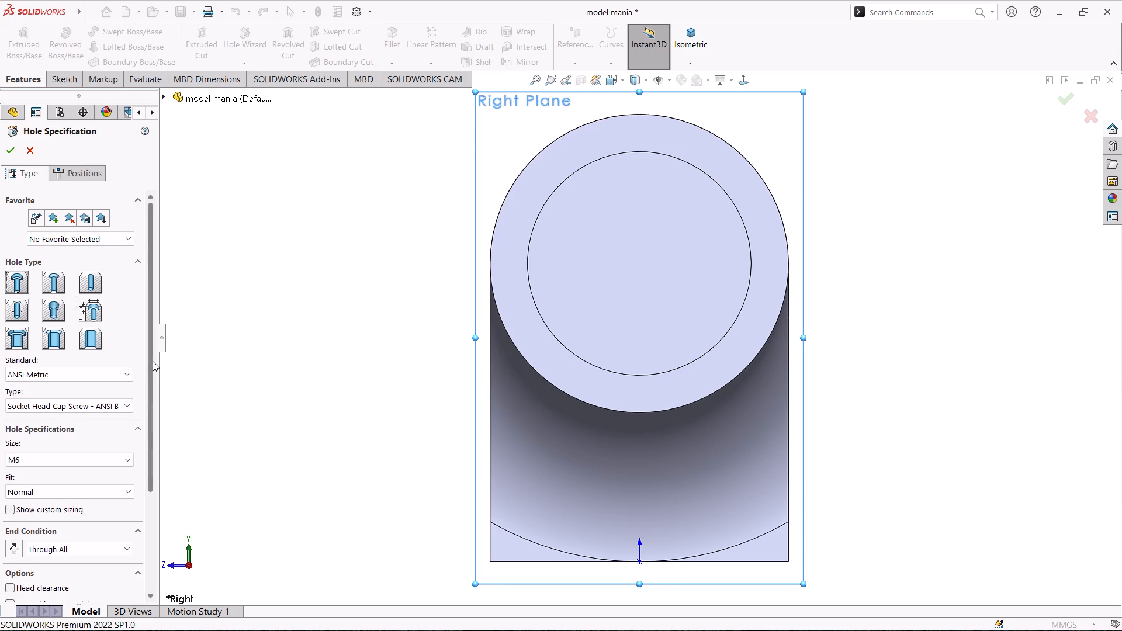
drag(153, 361, 151, 404)
click(151, 404)
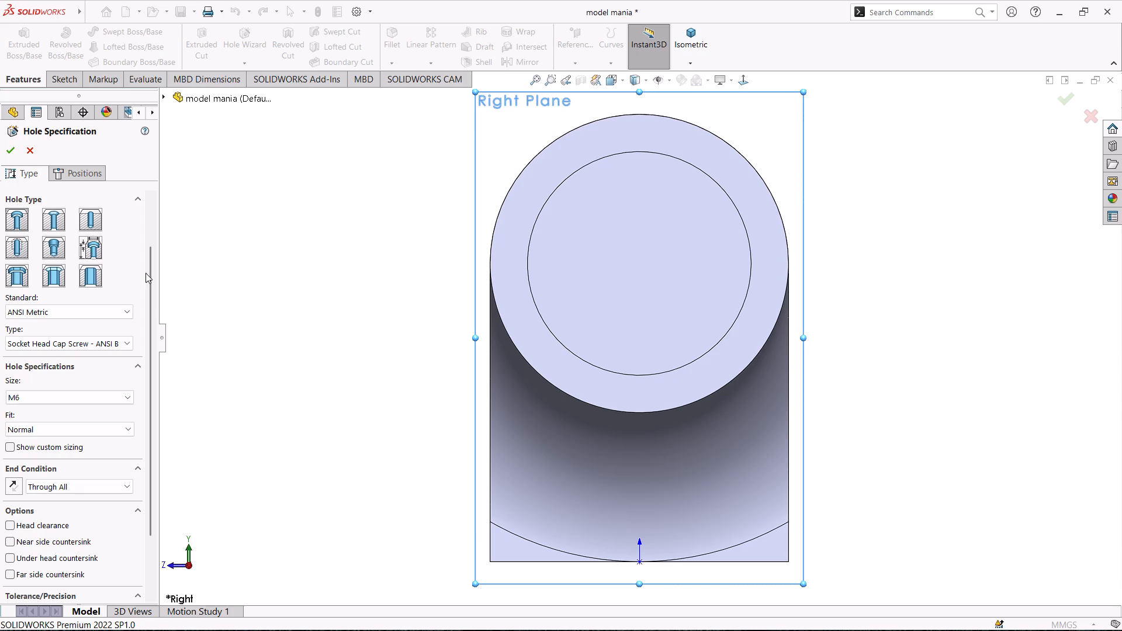
click(51, 315)
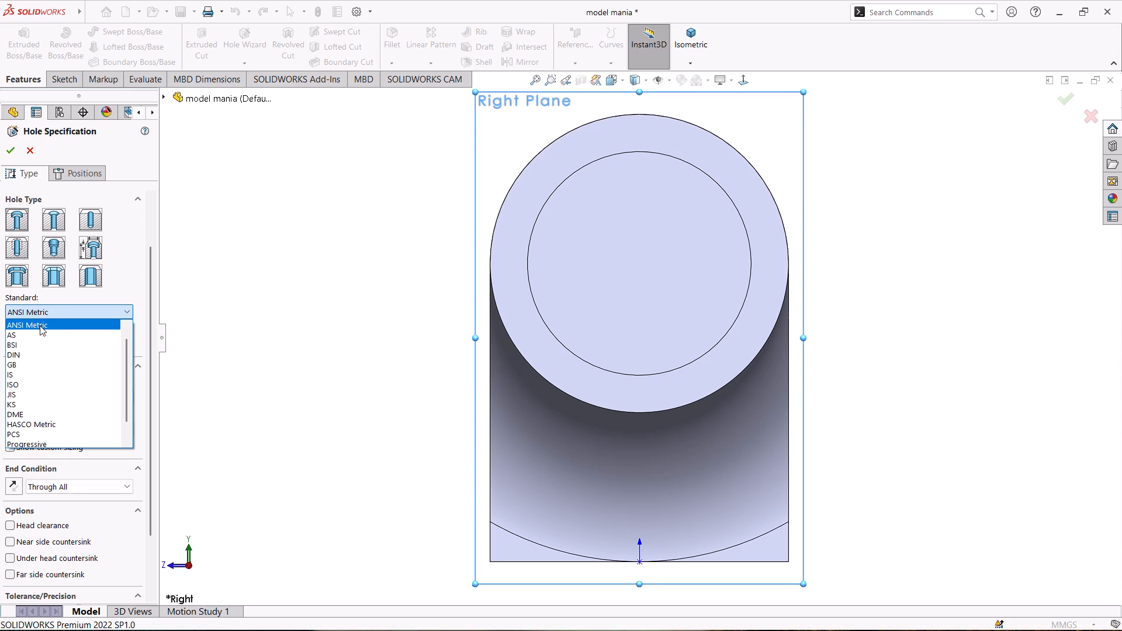
scroll(37, 378, down, 2)
scroll(37, 378, up, 1)
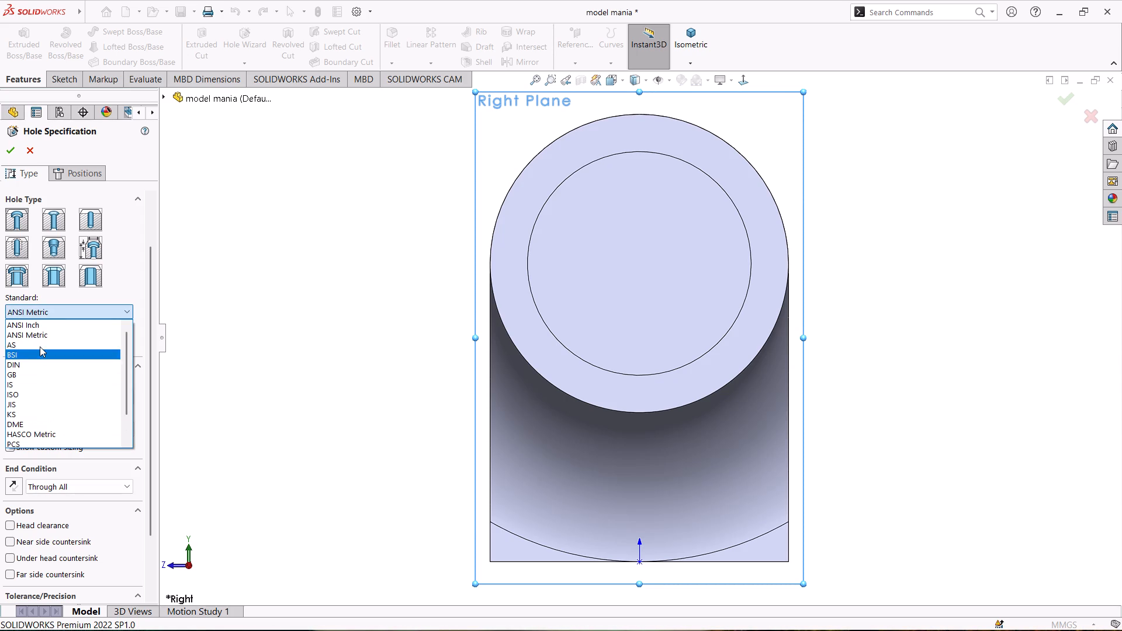
click(40, 338)
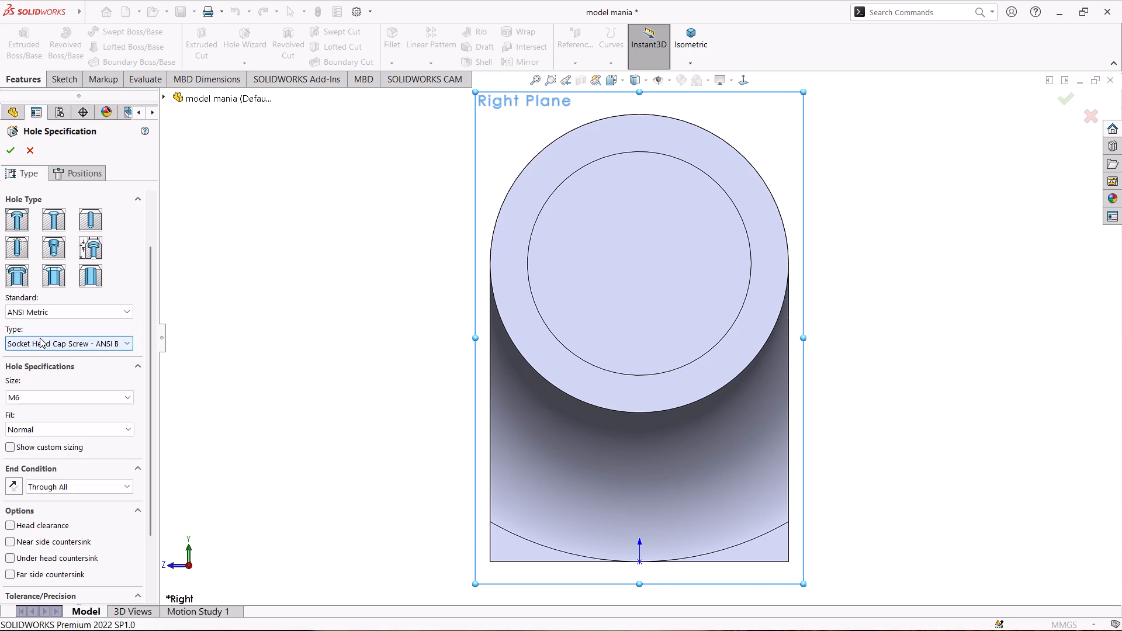
click(47, 393)
click(32, 411)
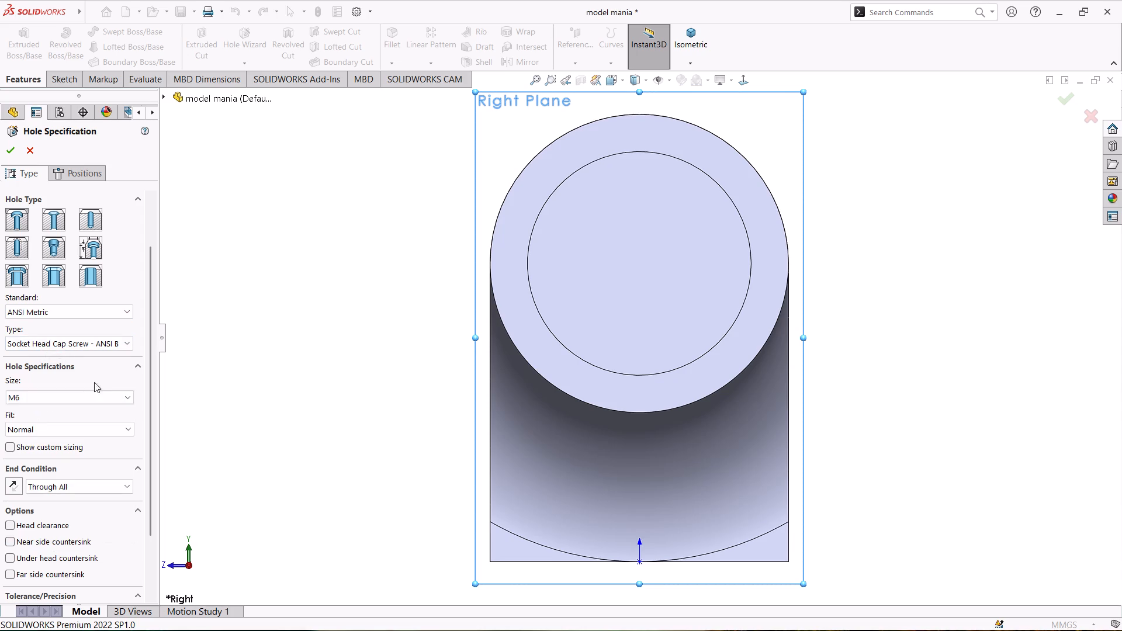
click(13, 449)
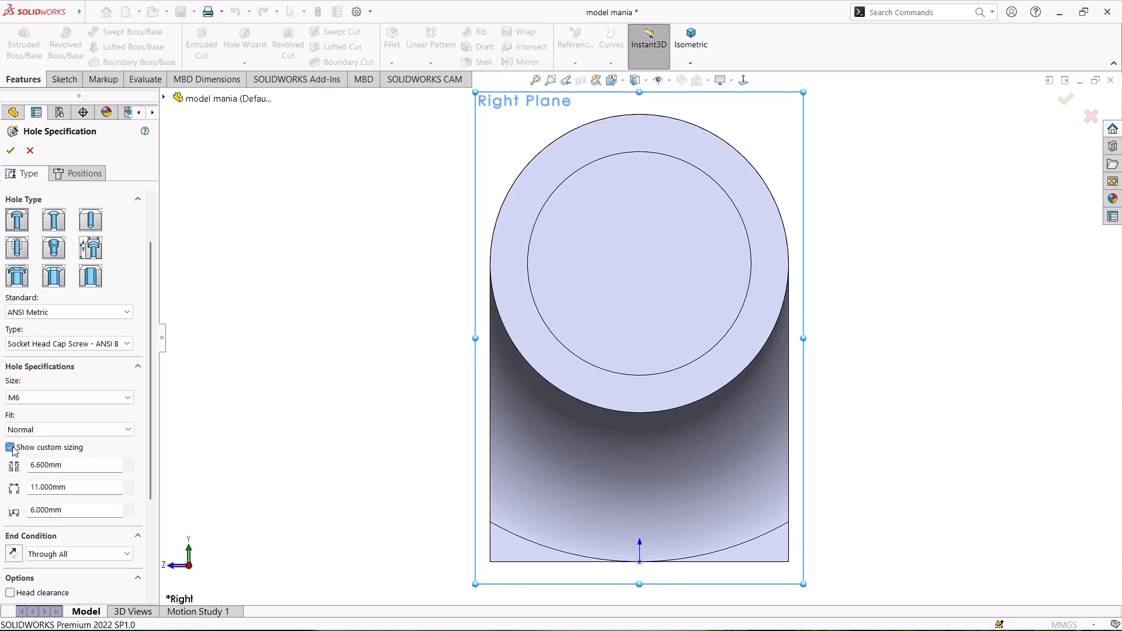
drag(147, 424, 154, 463)
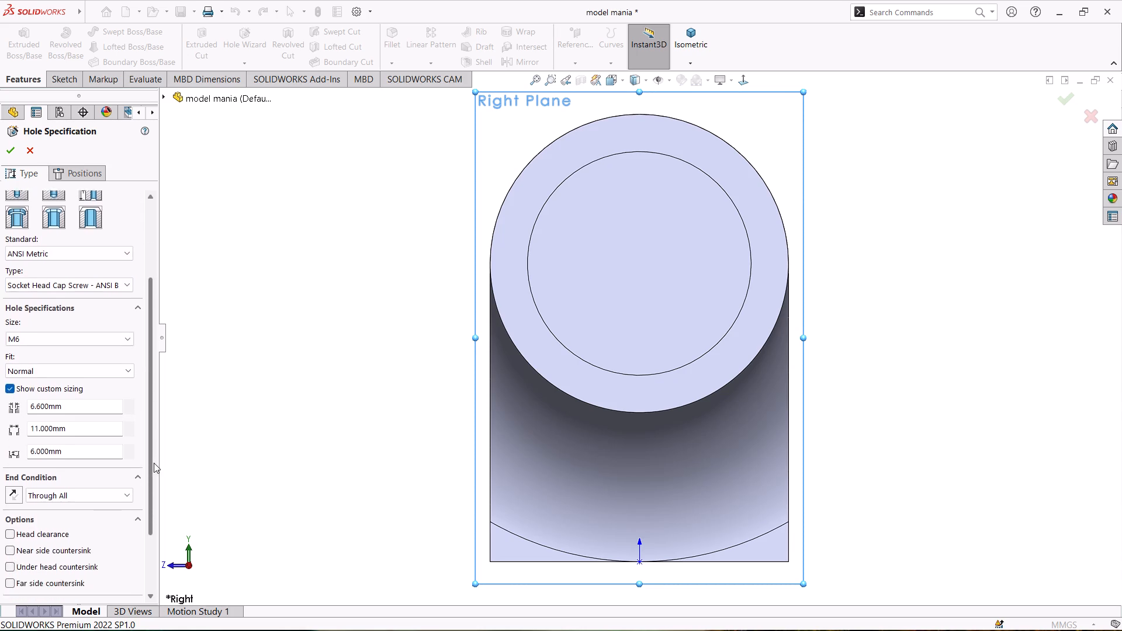
drag(154, 463, 159, 531)
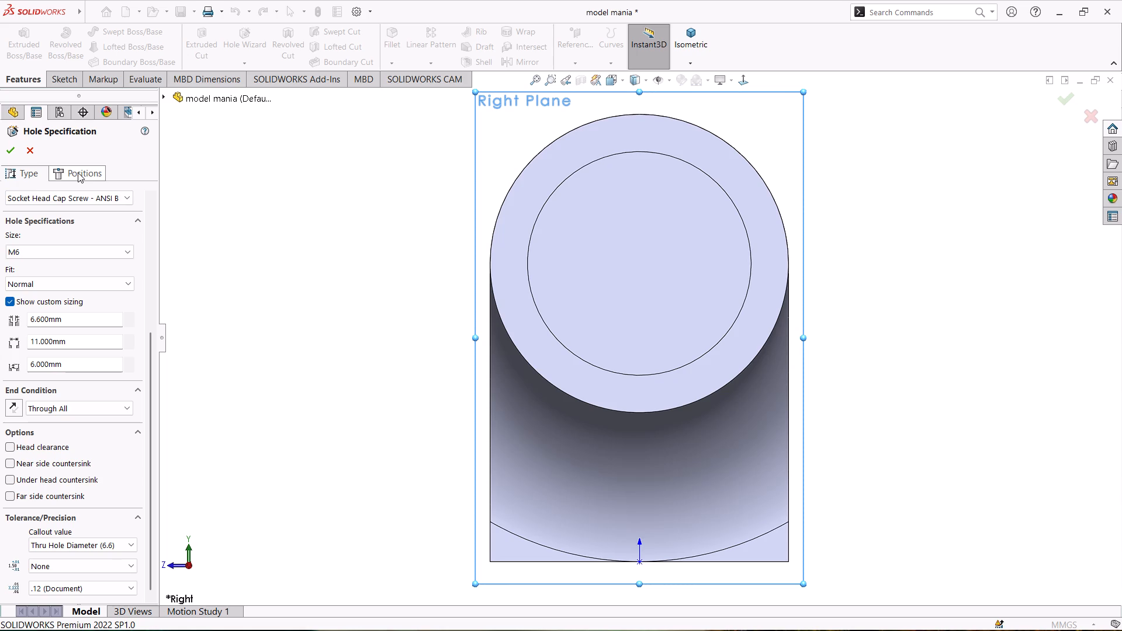
Position the M6 counterbore hole at the centre of the cylinder's circular pocket and finish the feature.
click(78, 172)
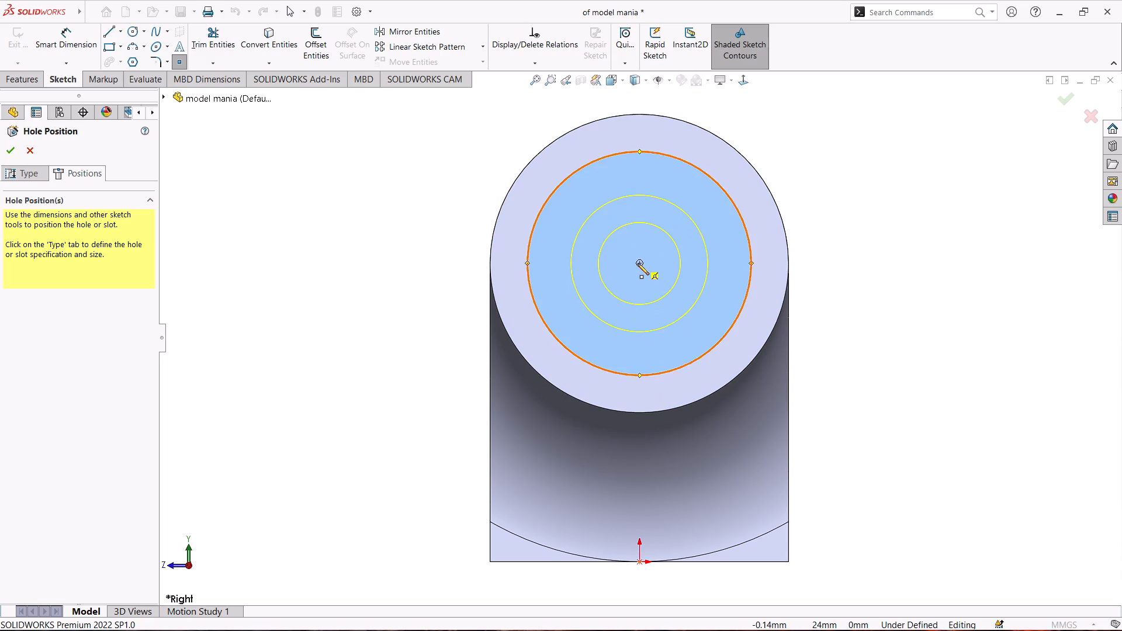
click(639, 263)
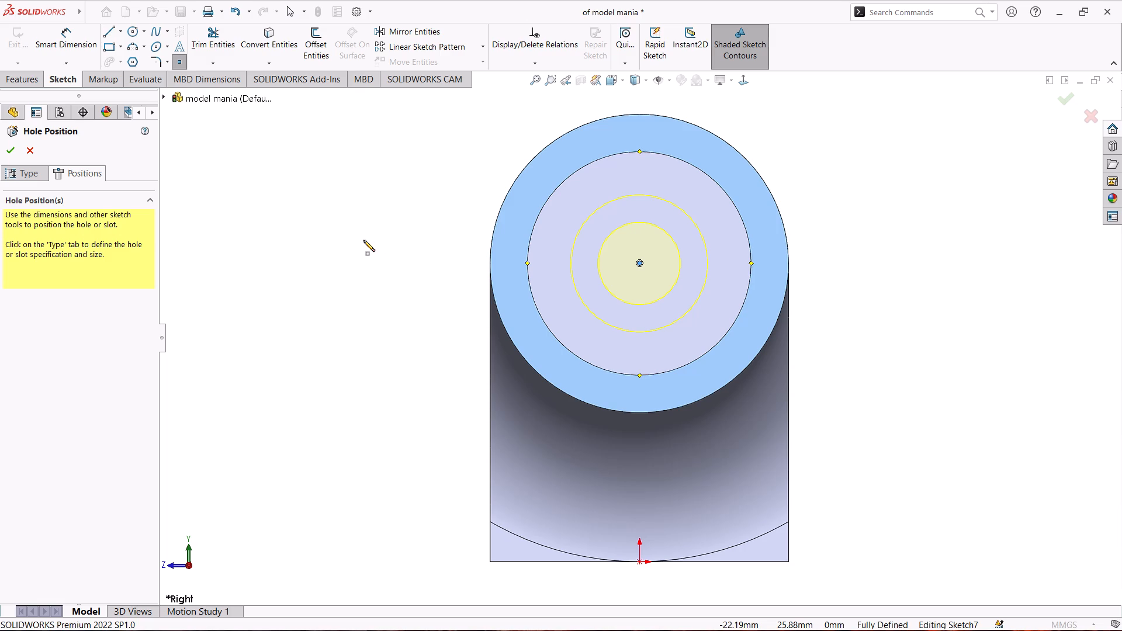
click(16, 152)
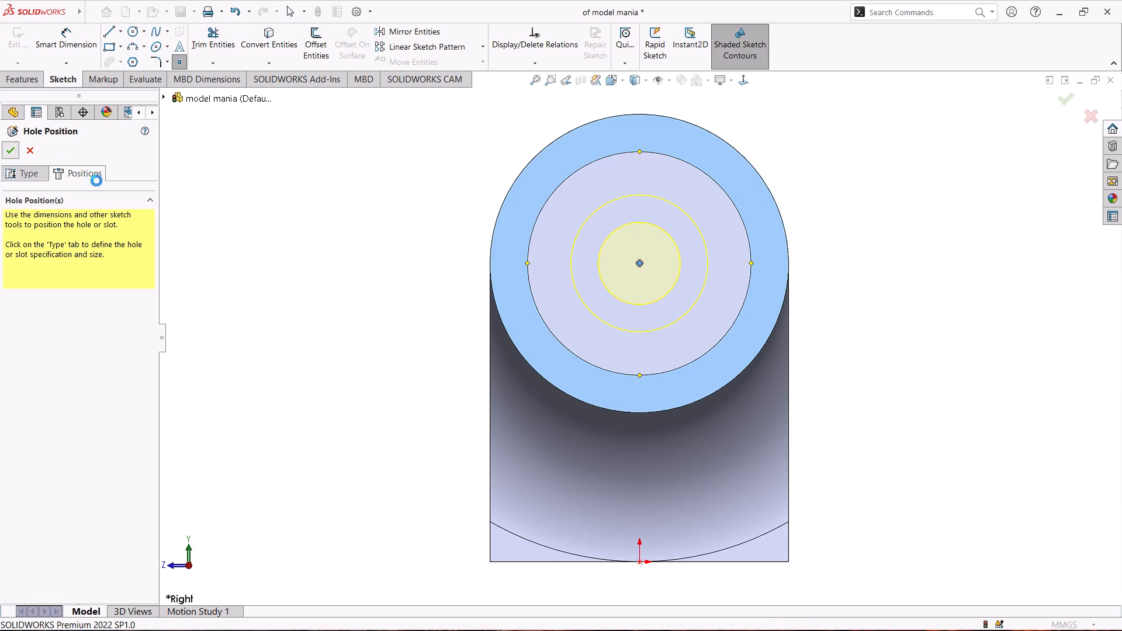
middle_drag(357, 235, 384, 262)
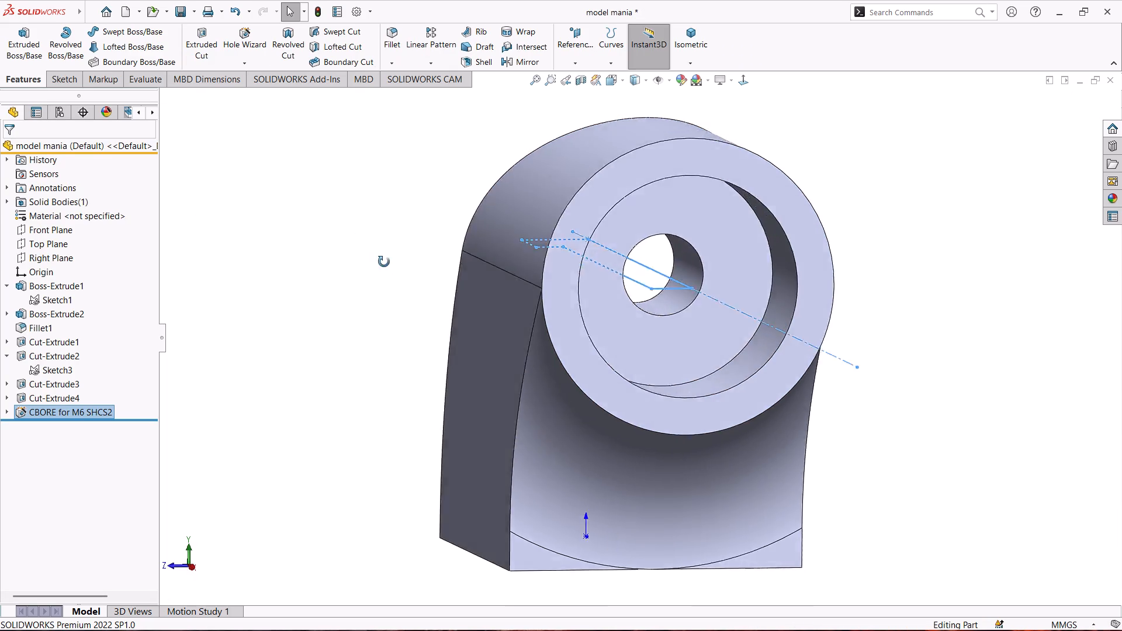
middle_drag(384, 262, 540, 464)
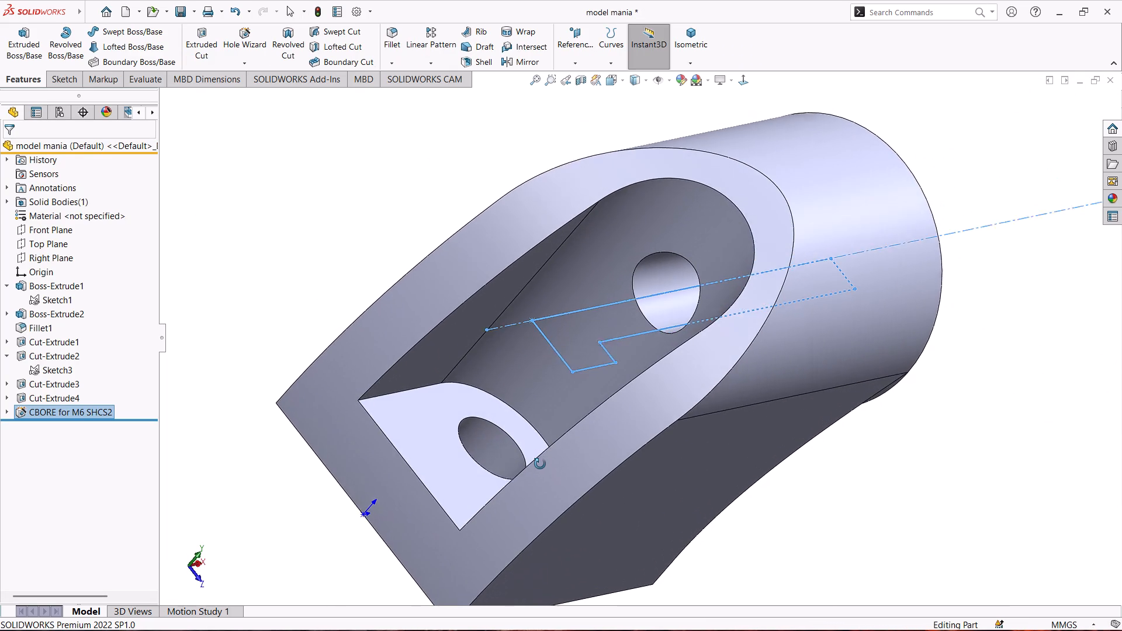
middle_drag(540, 464, 541, 465)
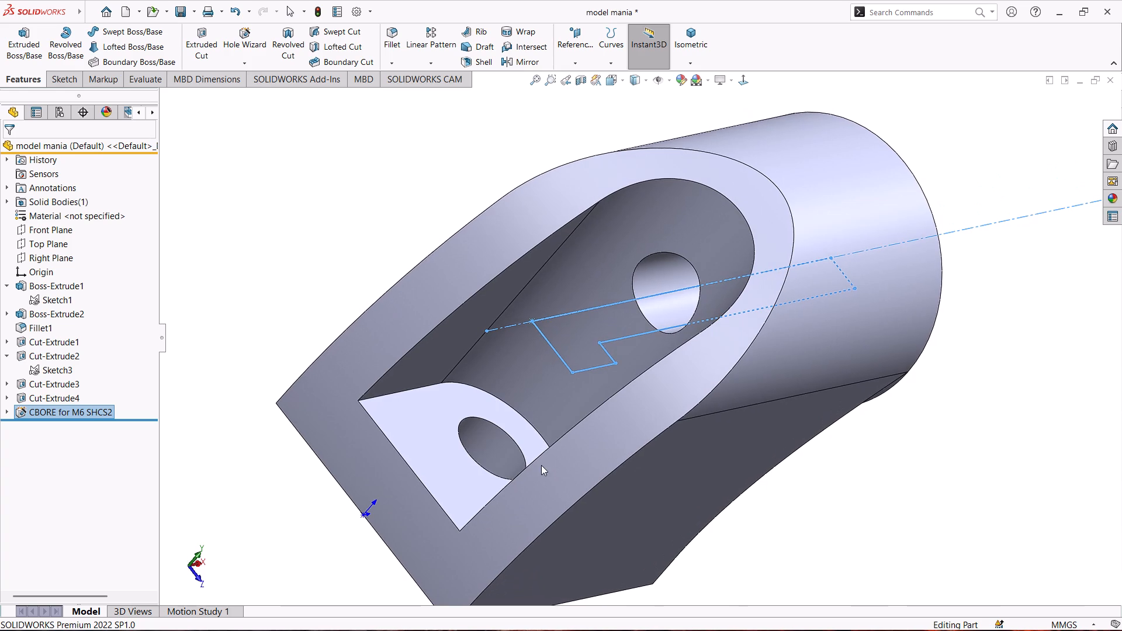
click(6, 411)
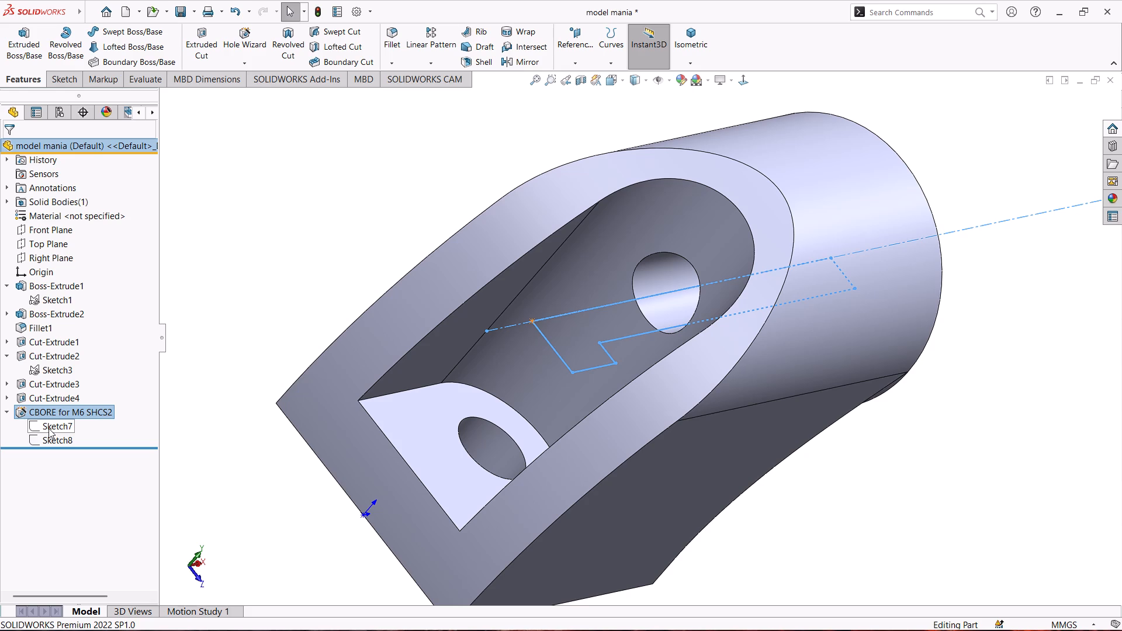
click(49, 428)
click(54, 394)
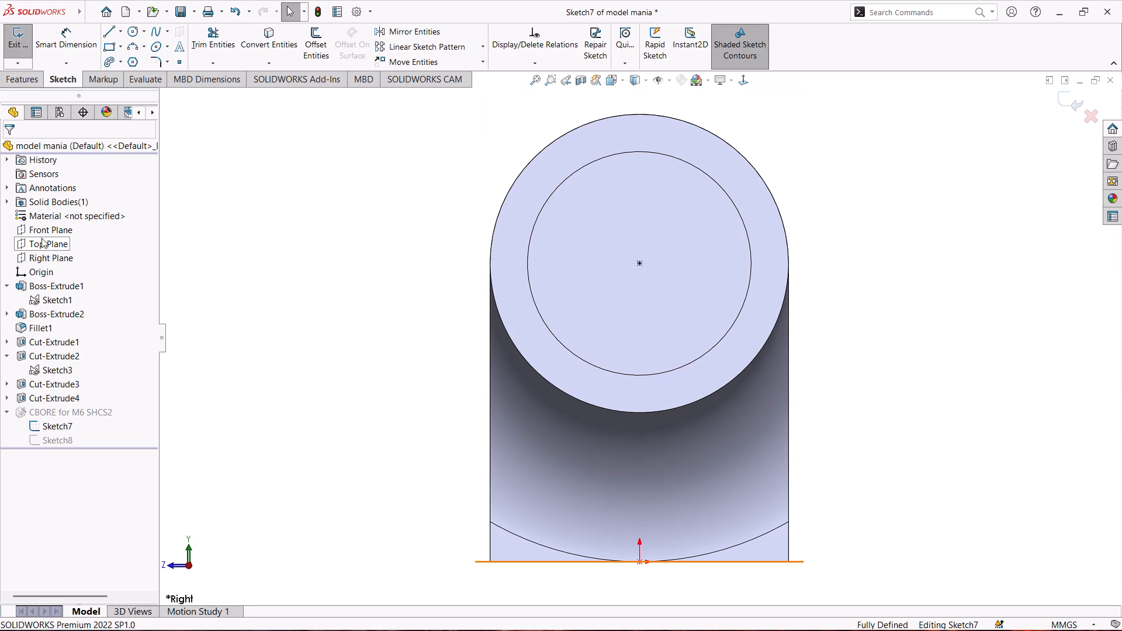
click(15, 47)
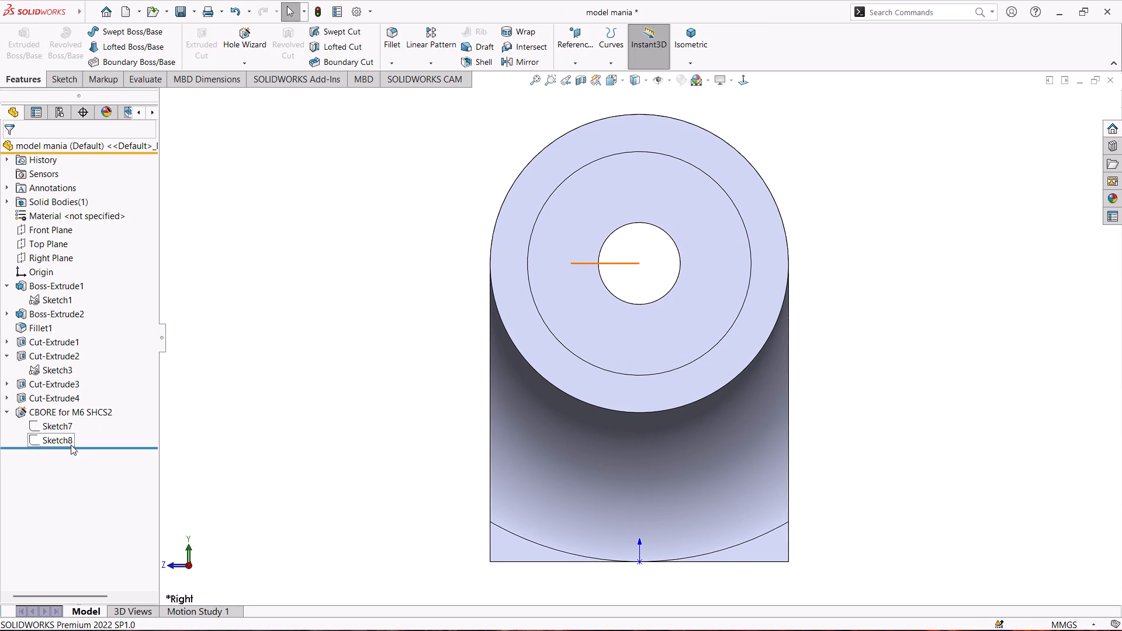
Edit the M6 counterbore's profile sketch, Sketch8, and delete its C'Bore Depth dimension.
click(62, 436)
click(74, 405)
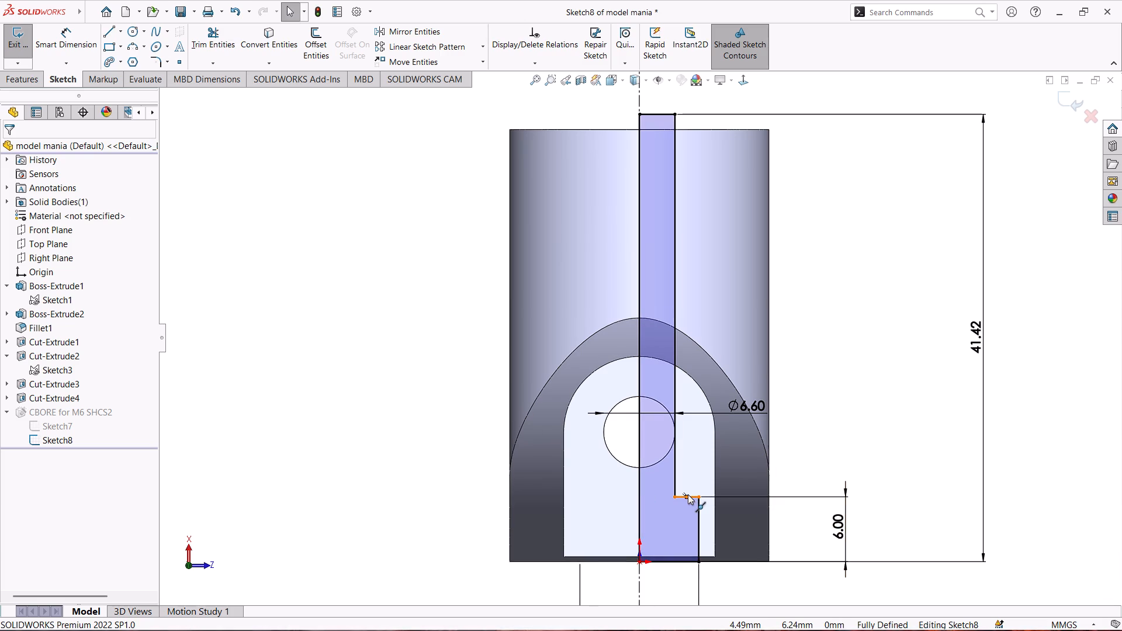
click(840, 529)
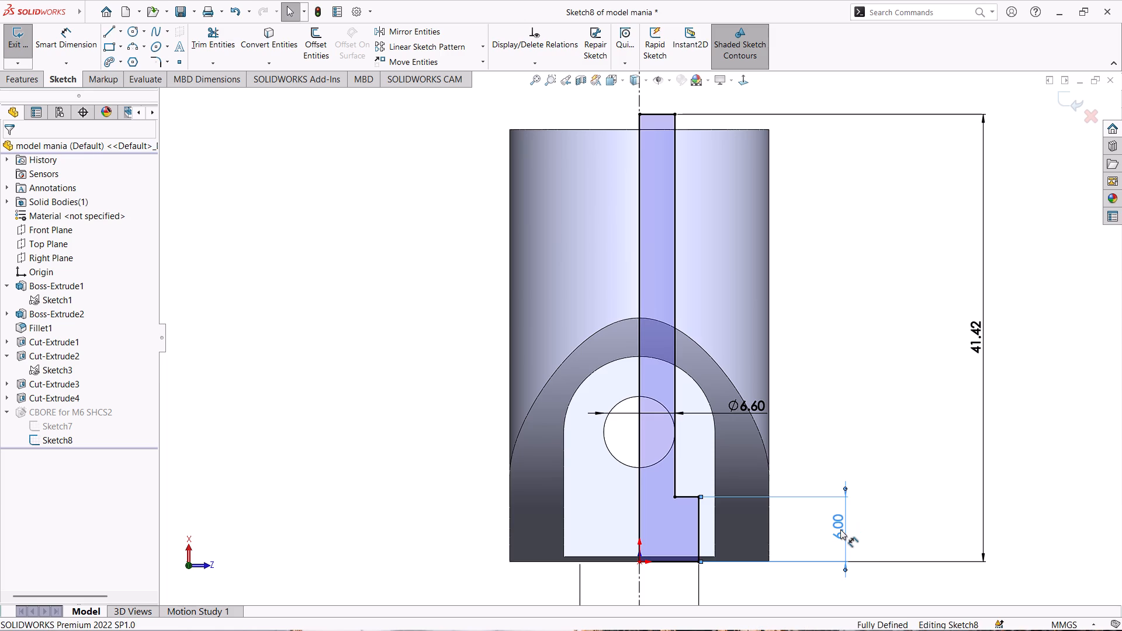
key(Delete)
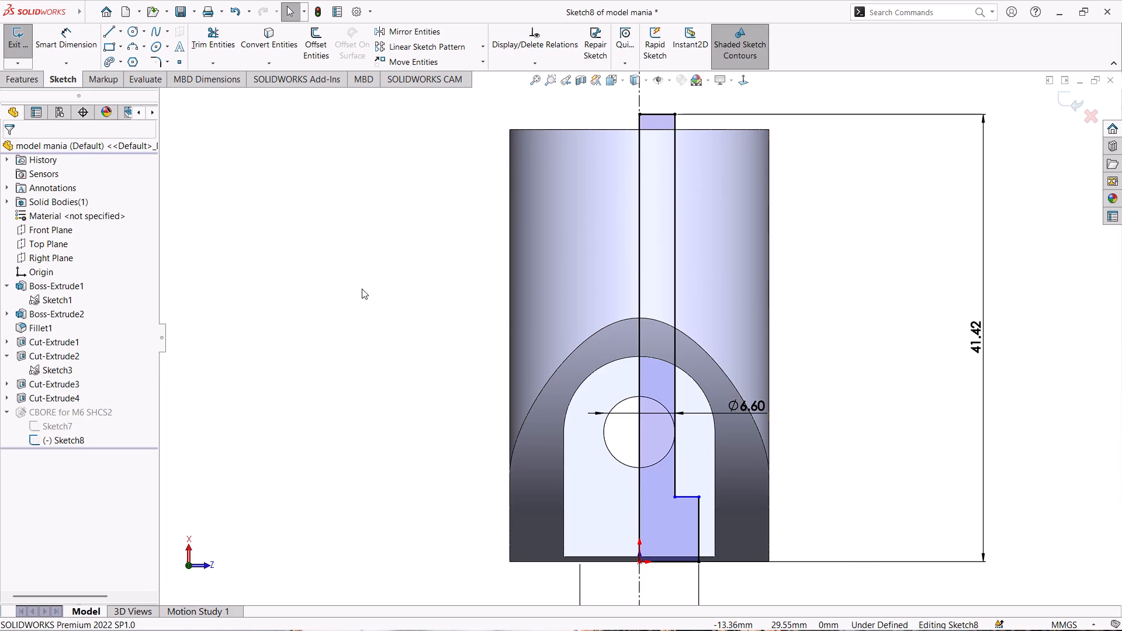
Dimension the hole profile 15 mm from its far end line to the counterbore shoulder and exit the sketch to rebuild the hole.
right_drag(327, 293, 335, 199)
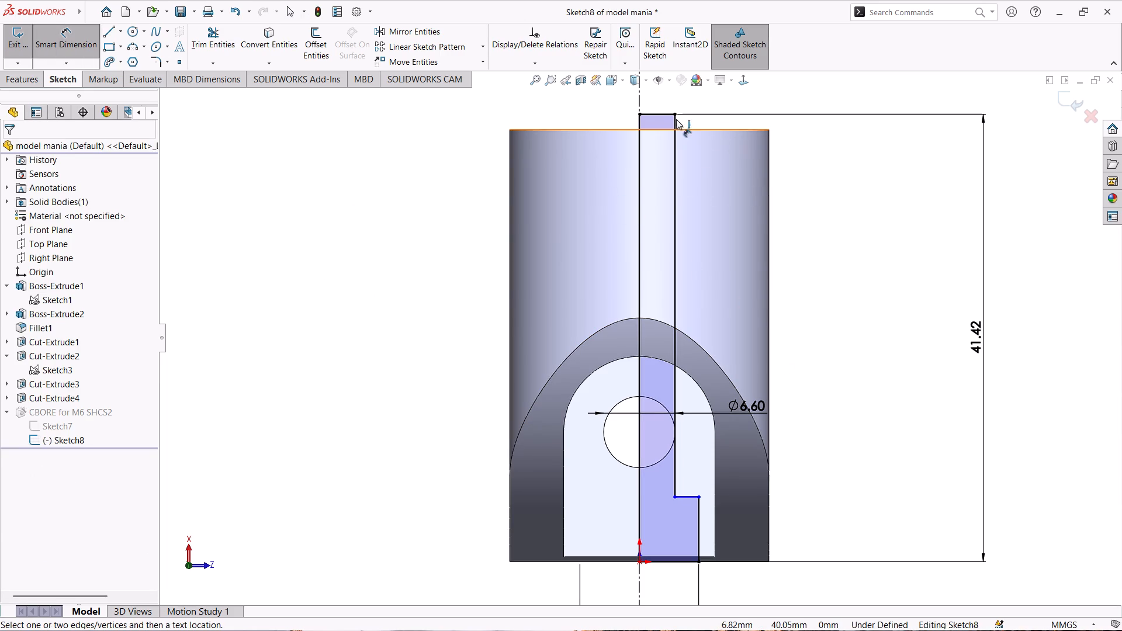
click(663, 114)
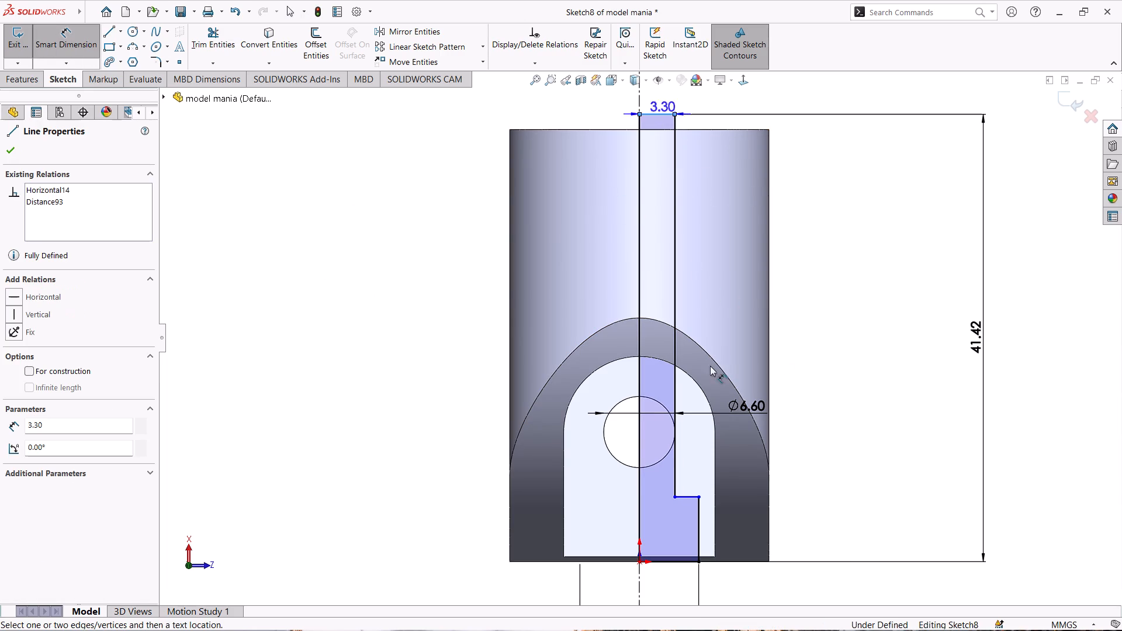
click(689, 495)
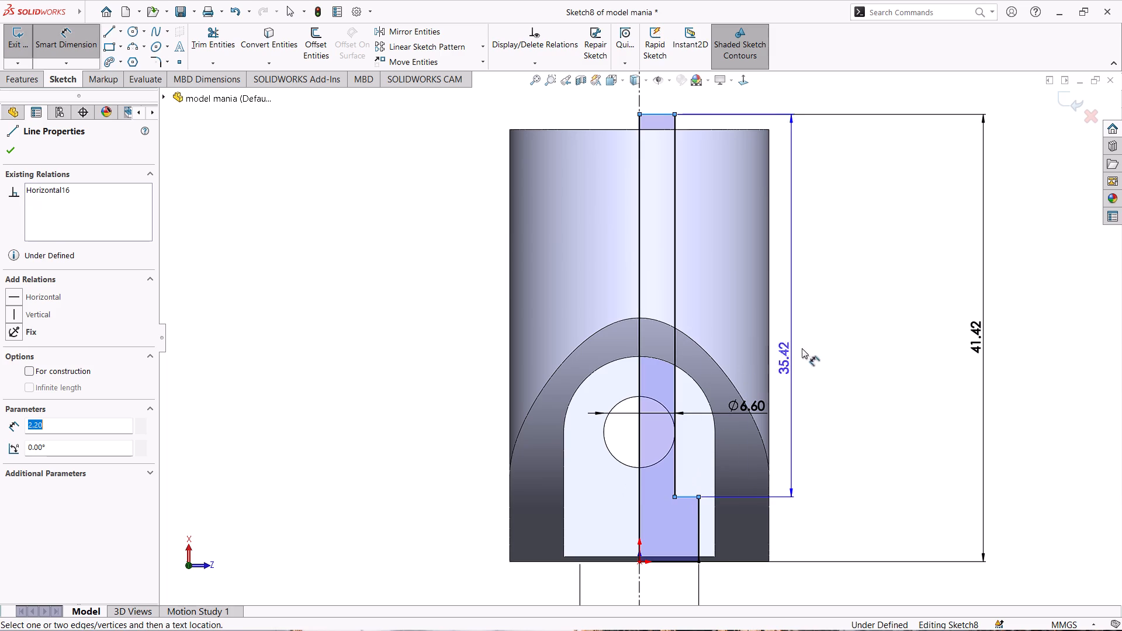
click(810, 321)
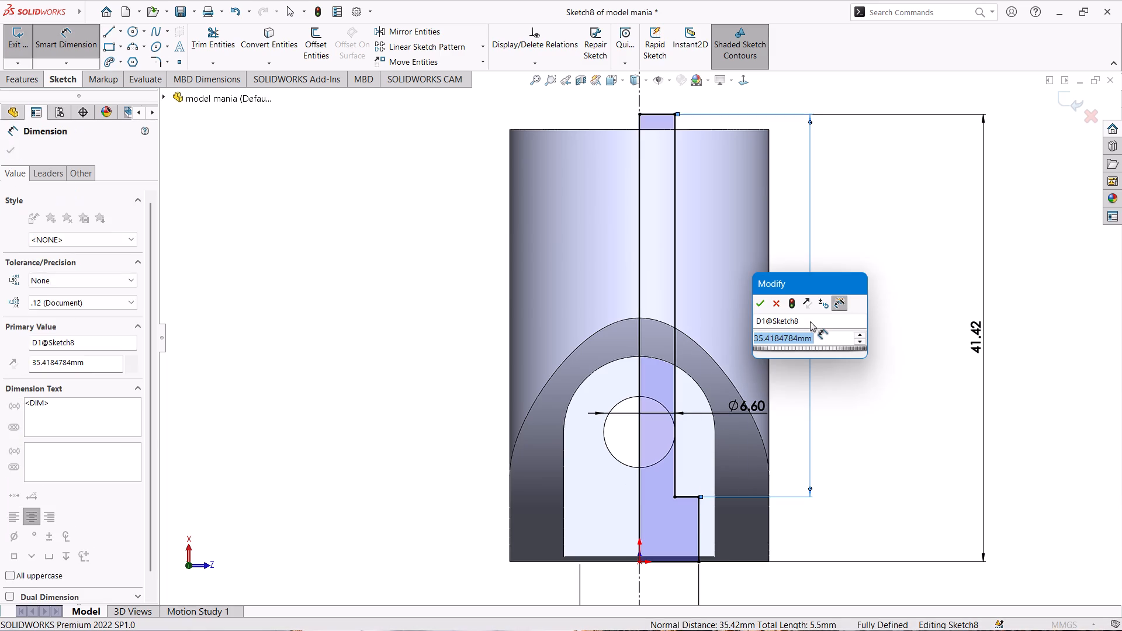
text(15)
key(Return)
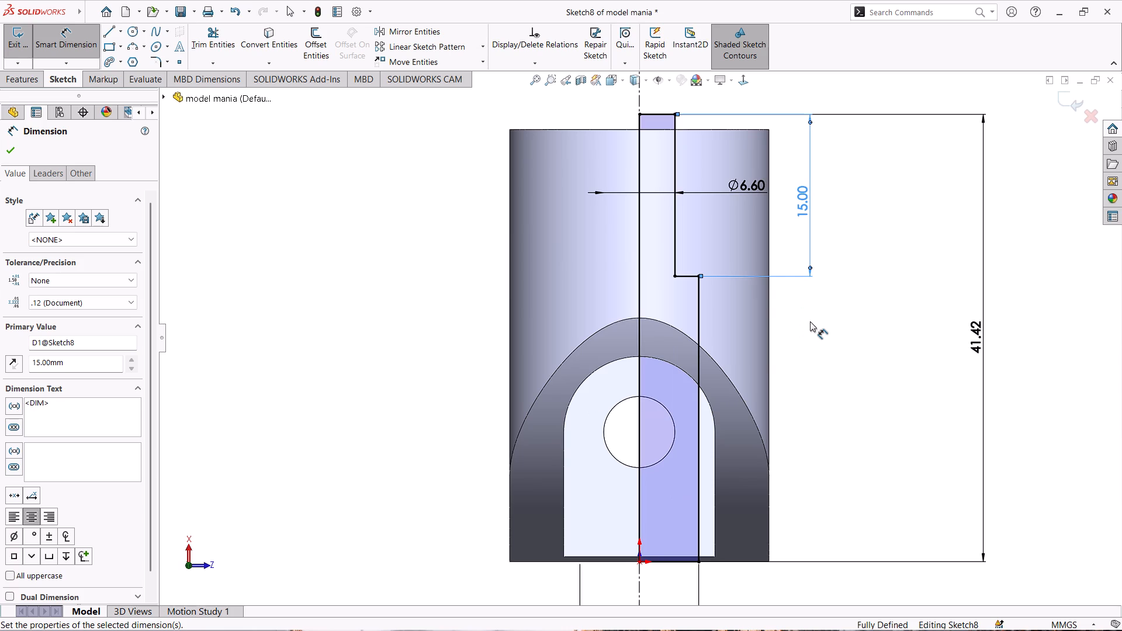
click(12, 47)
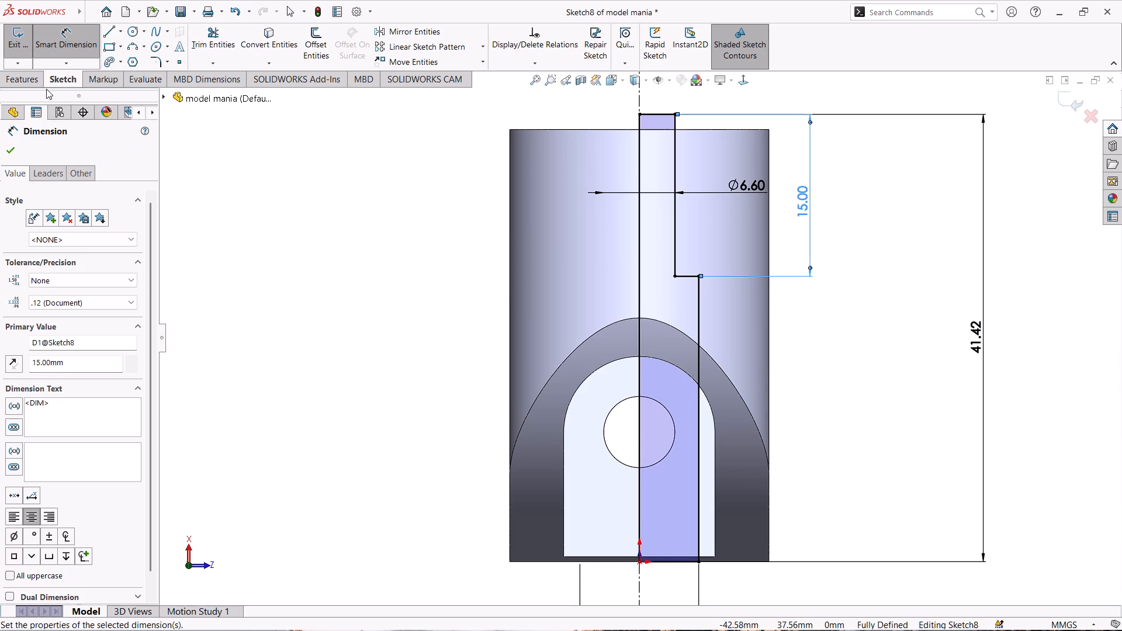
click(19, 48)
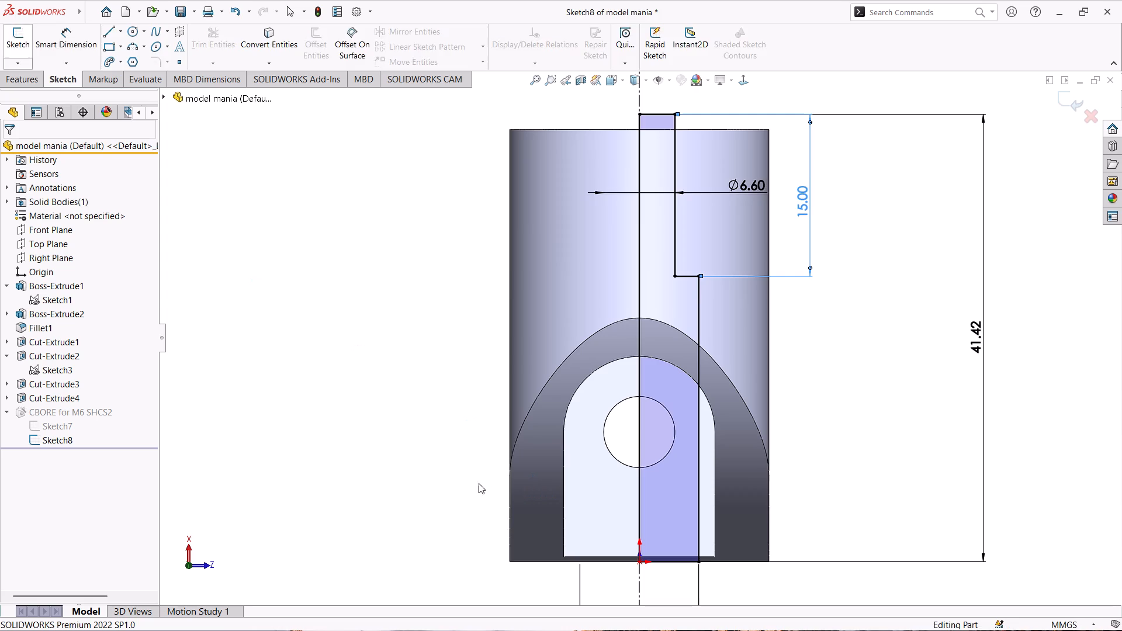
middle_drag(378, 455, 376, 258)
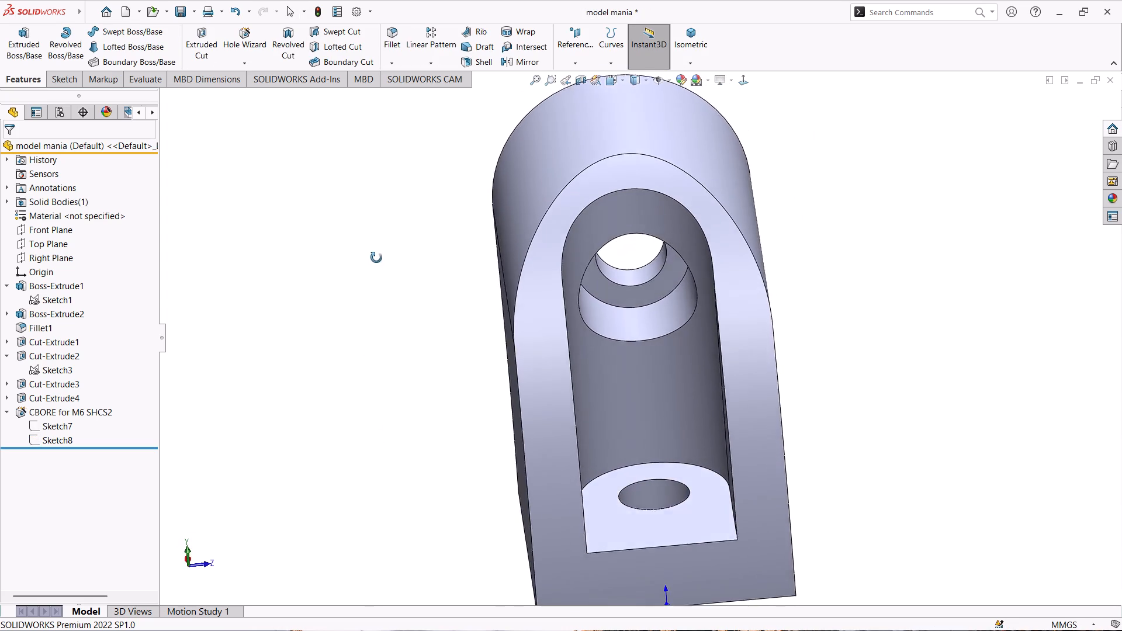
middle_drag(376, 258, 301, 248)
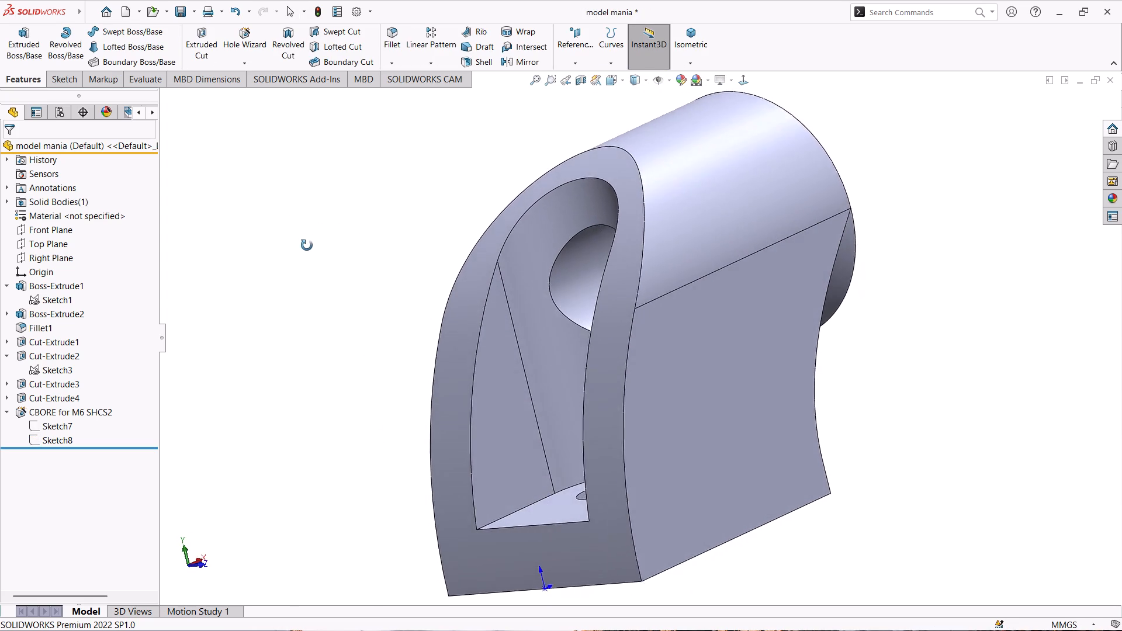
middle_drag(301, 248, 332, 251)
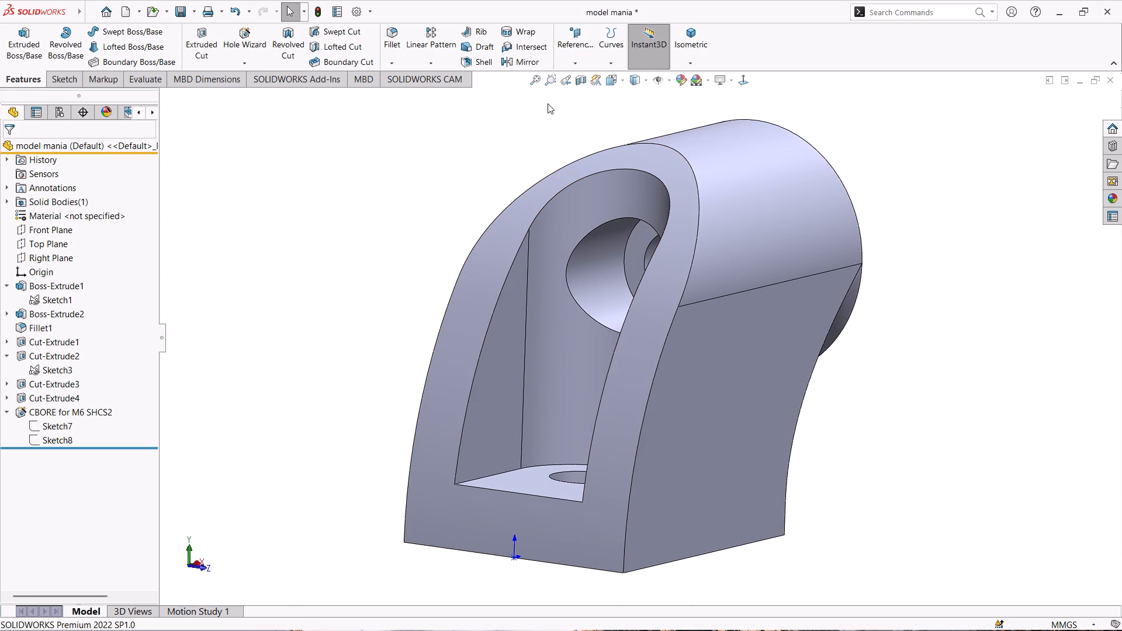
Inspect the counterbore, pocket and base hole in a temporary section view along the Front Plane, leaving the section unapplied.
click(579, 78)
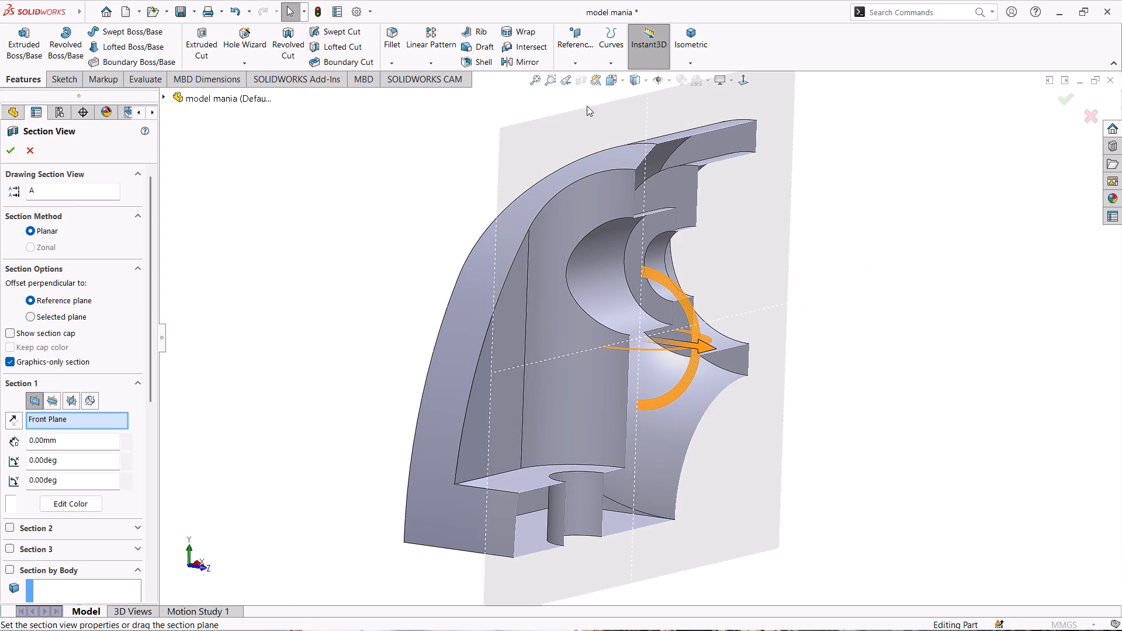
middle_drag(899, 273, 815, 348)
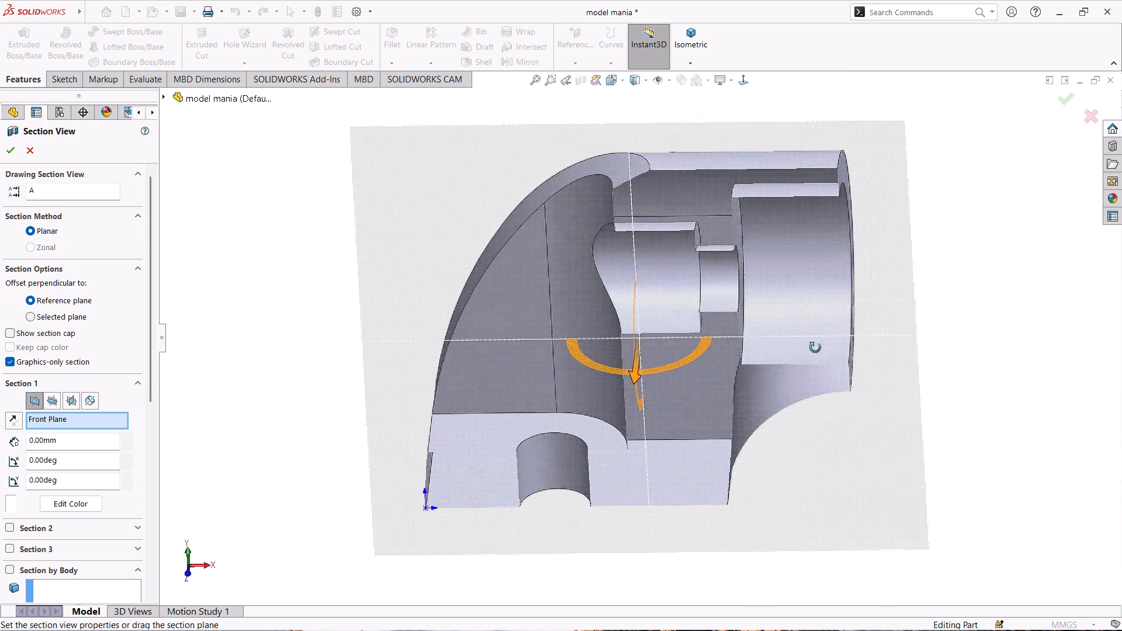
middle_drag(815, 348, 861, 348)
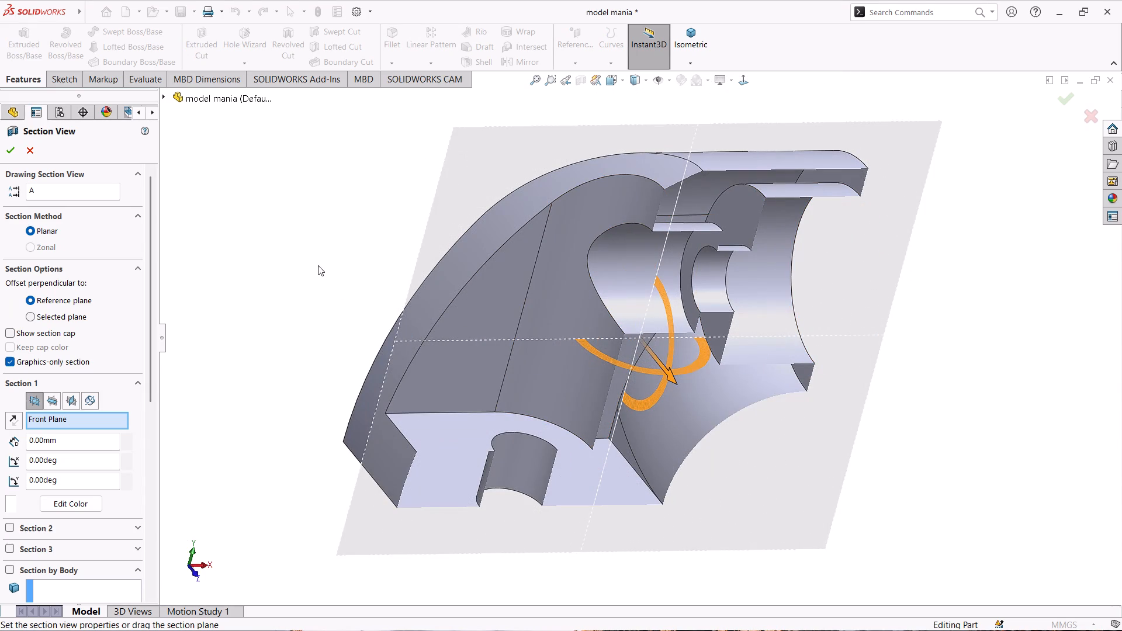
middle_drag(318, 265, 292, 203)
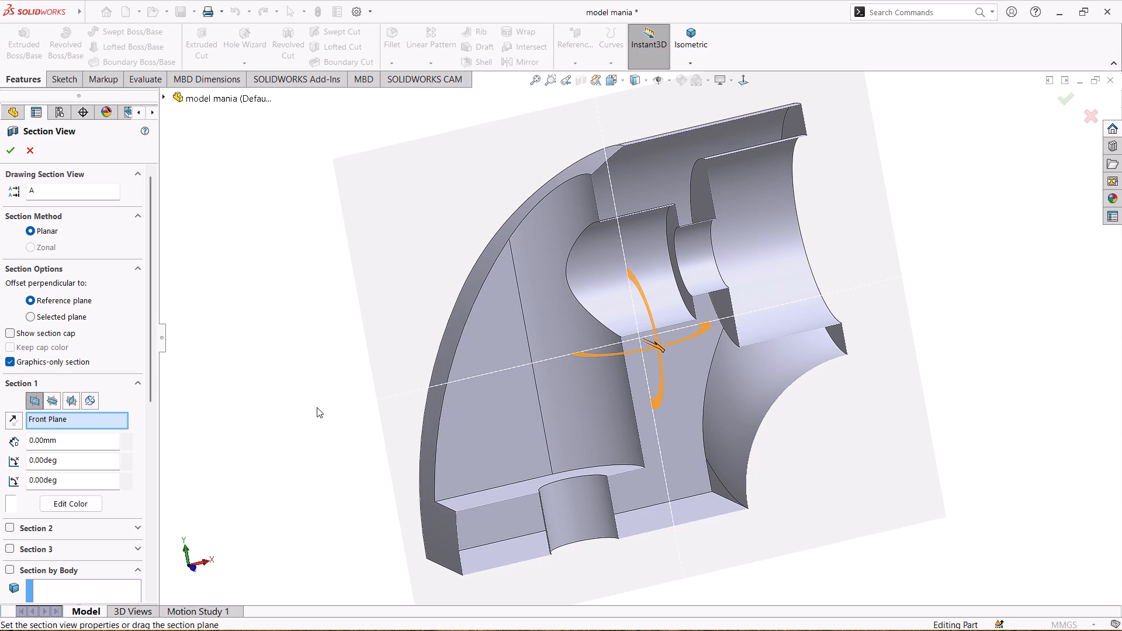
click(33, 149)
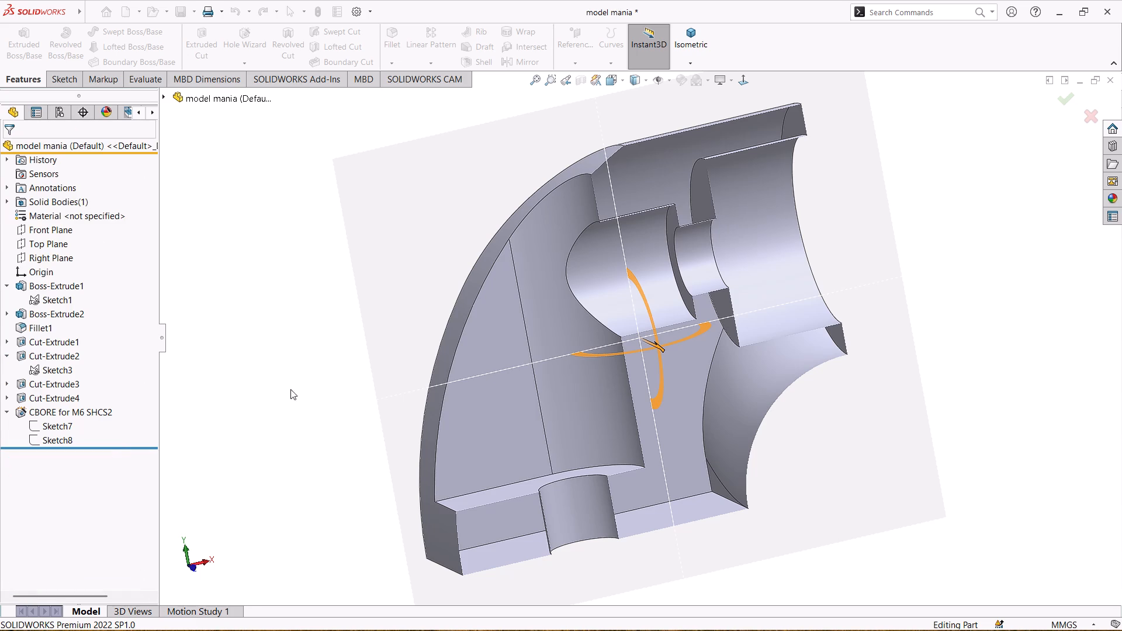
scroll(349, 349, down, 1)
scroll(347, 345, up, 1)
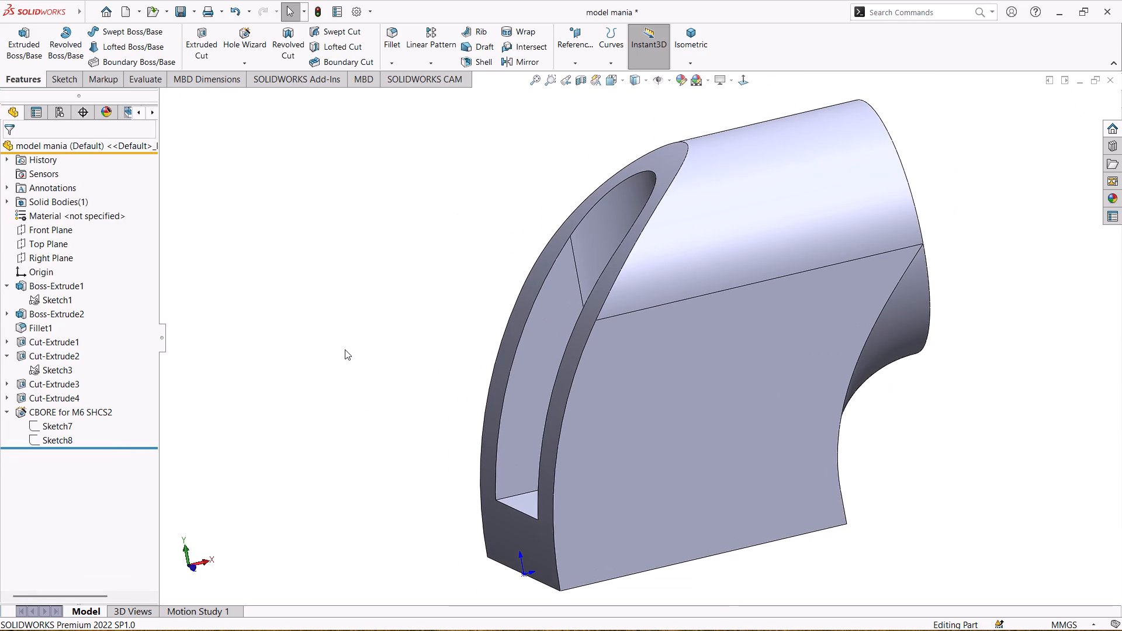
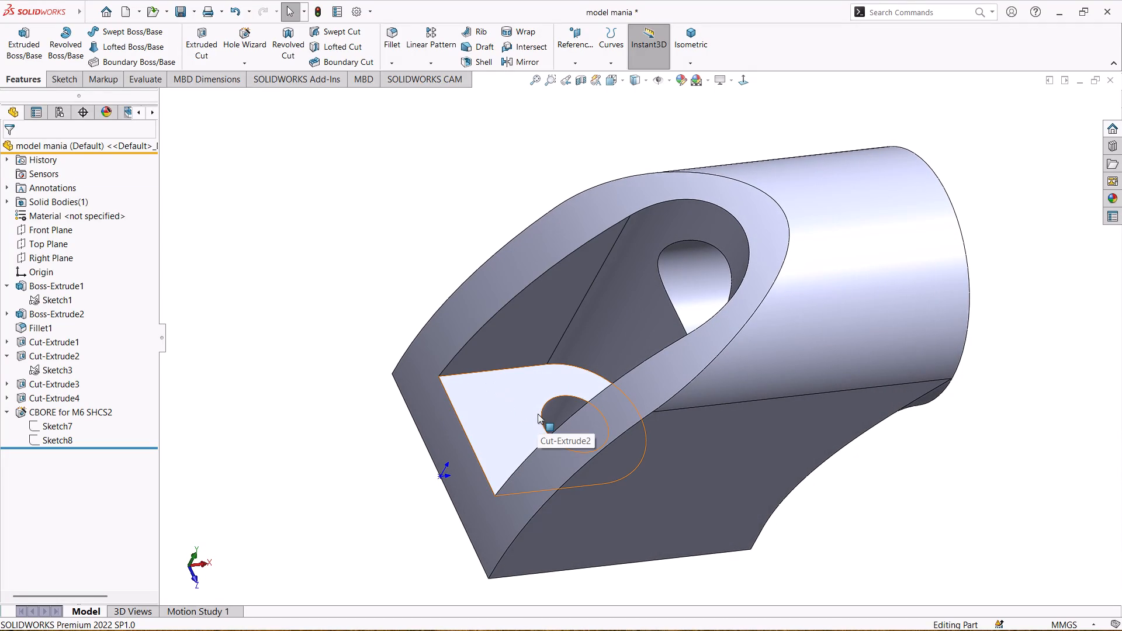
Start a fillet with the slot's flat floor face selected and set the radius to 2 mm.
click(386, 38)
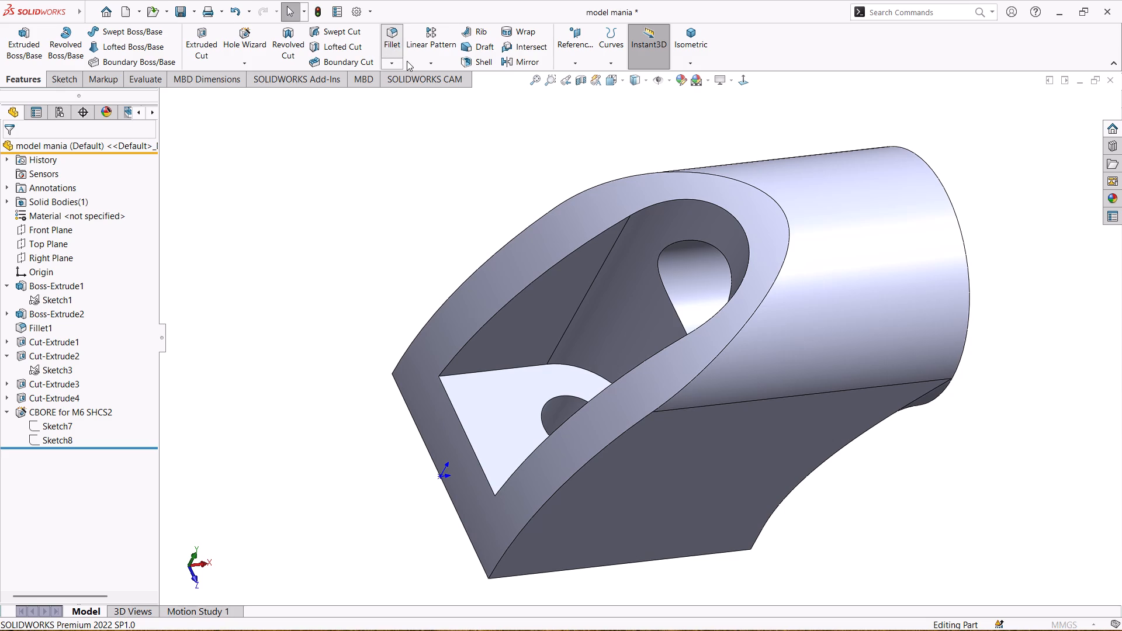
click(490, 387)
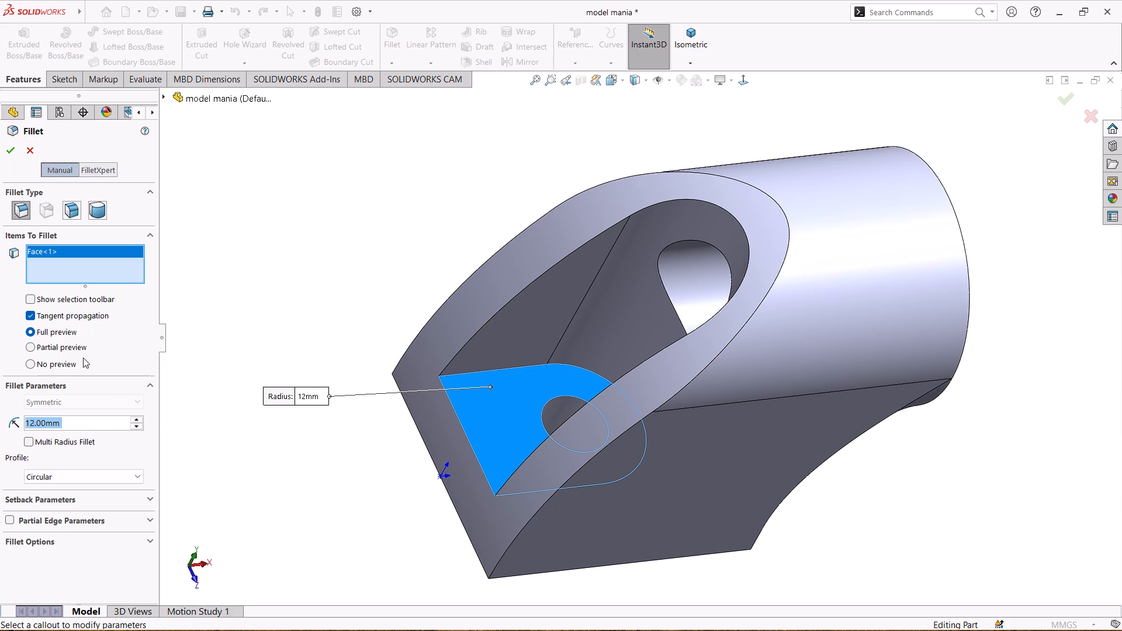
click(158, 425)
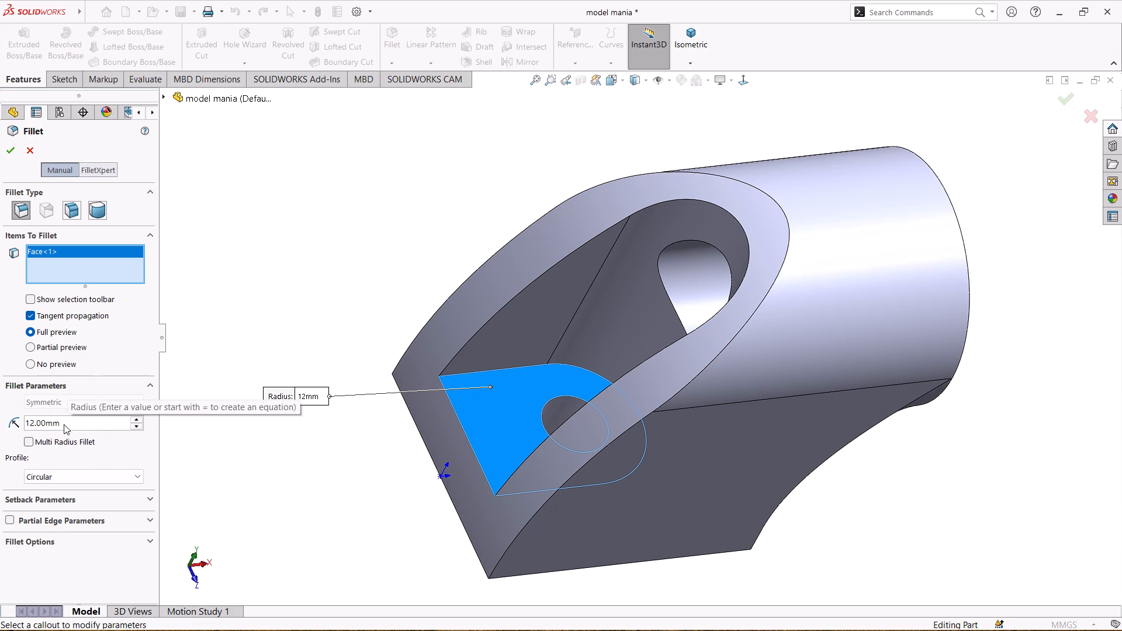
drag(67, 421, 34, 424)
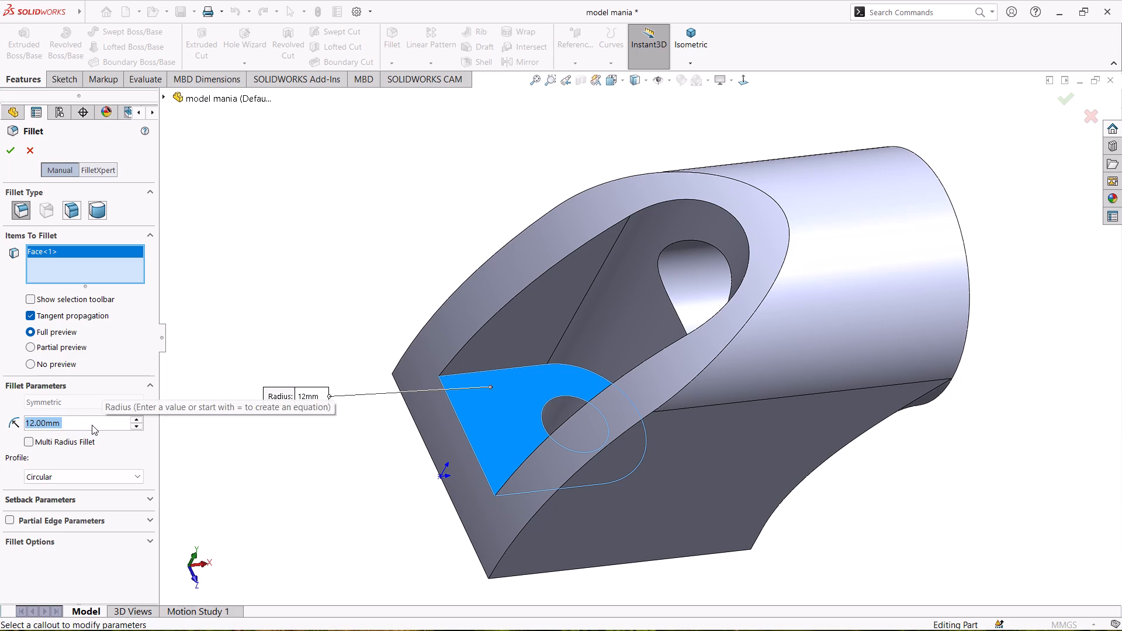
key(2)
key(Return)
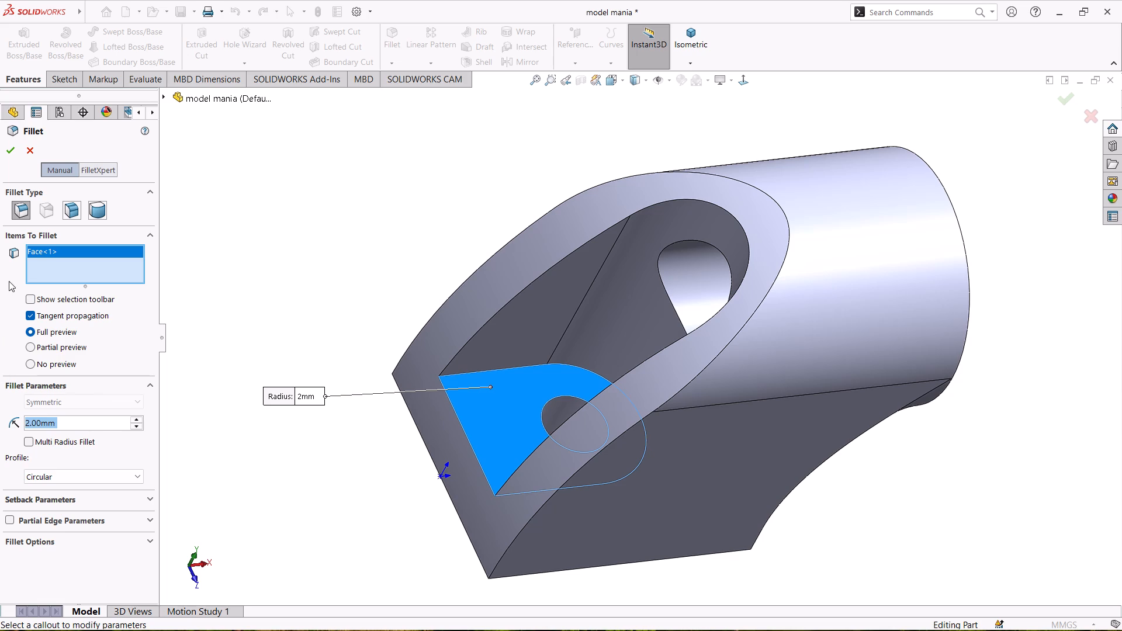
Enable the selection toolbar for the fillet and clear the slot's floor face from the items to fillet.
click(30, 303)
click(81, 405)
double_click(84, 399)
click(75, 245)
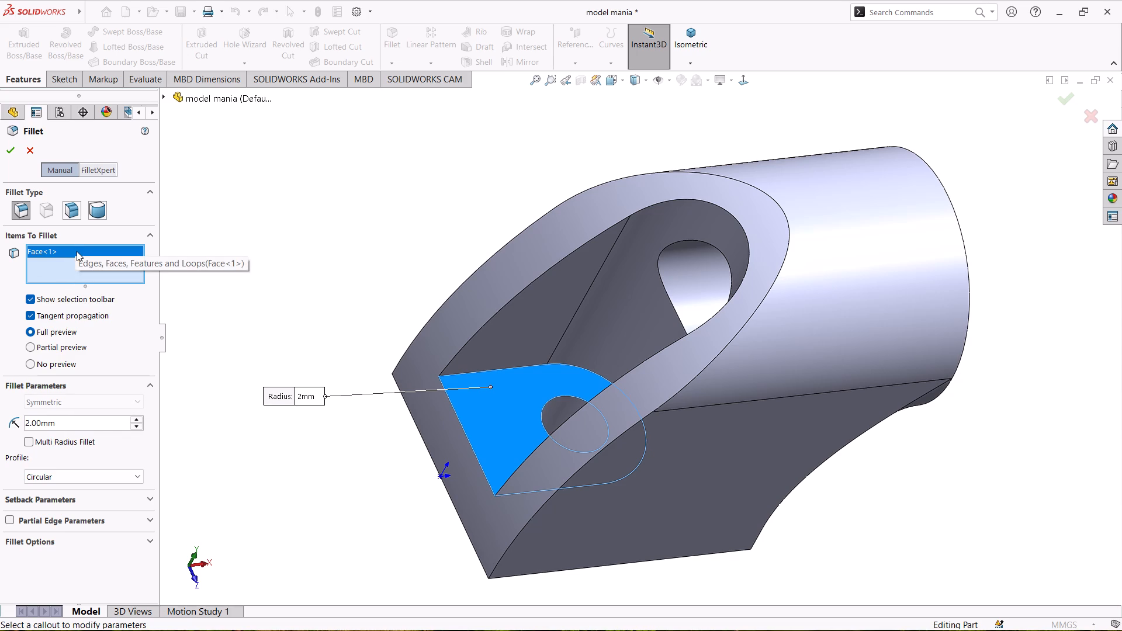
double_click(77, 252)
right_click(77, 252)
click(126, 282)
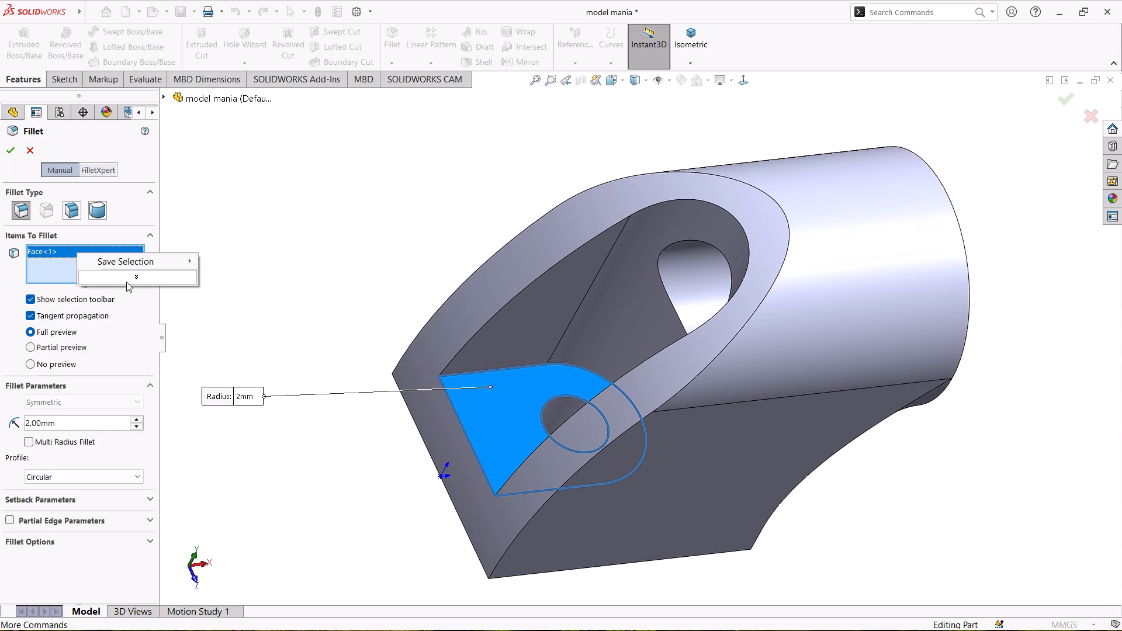
click(136, 262)
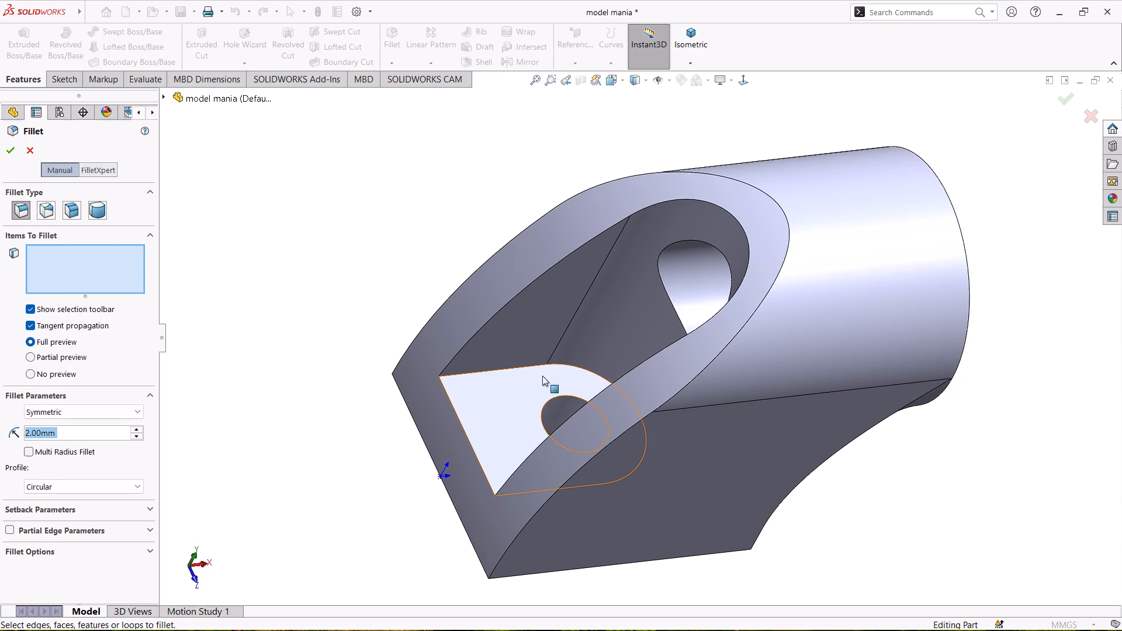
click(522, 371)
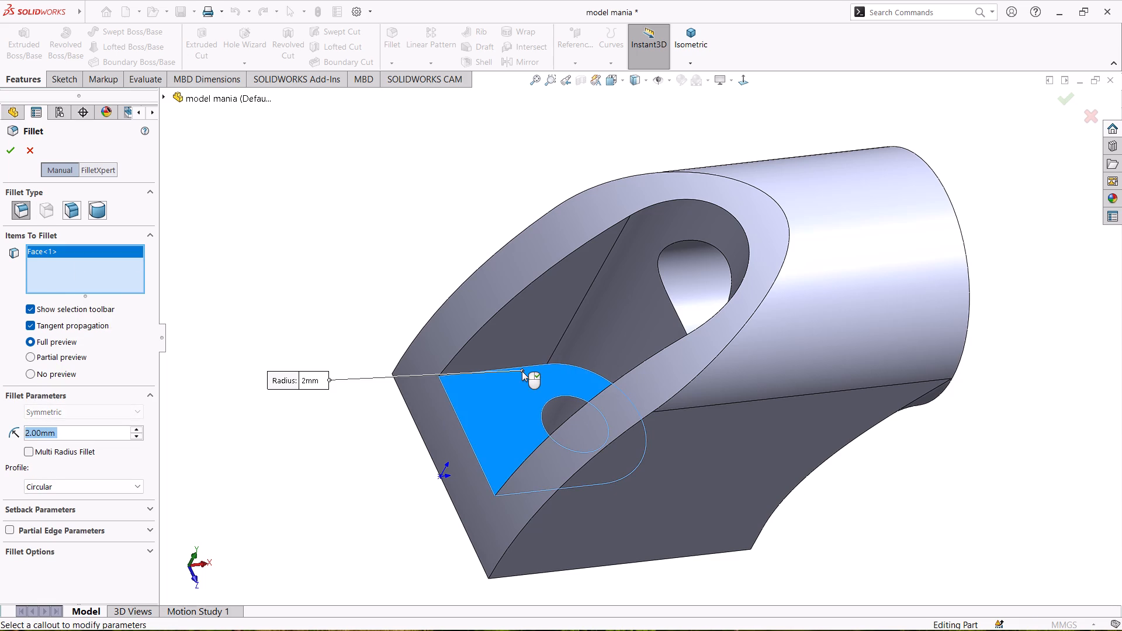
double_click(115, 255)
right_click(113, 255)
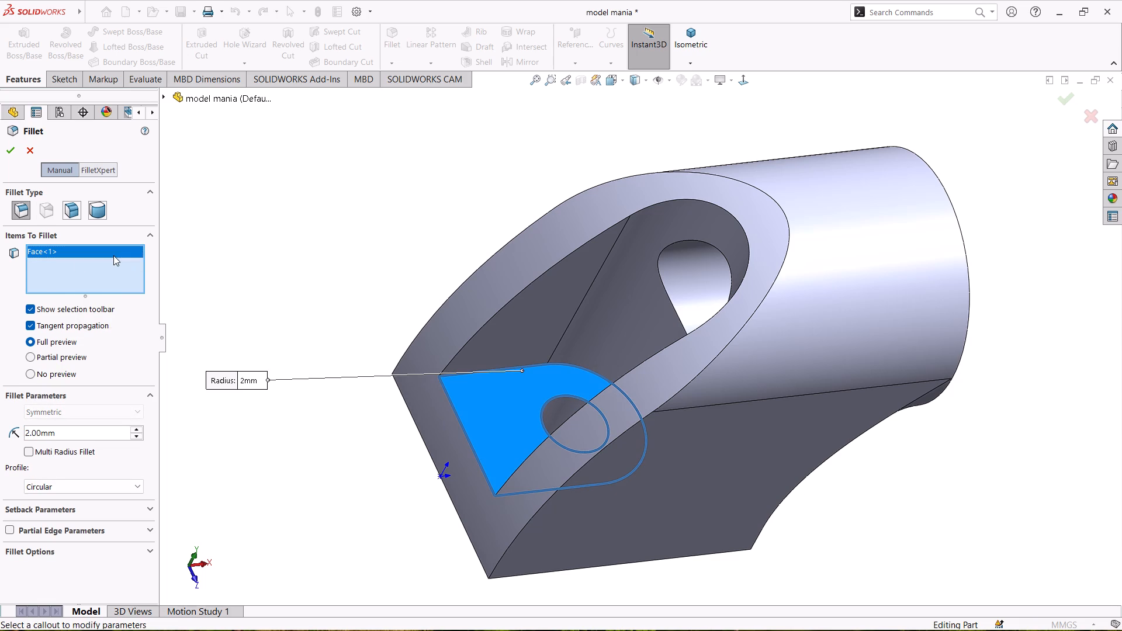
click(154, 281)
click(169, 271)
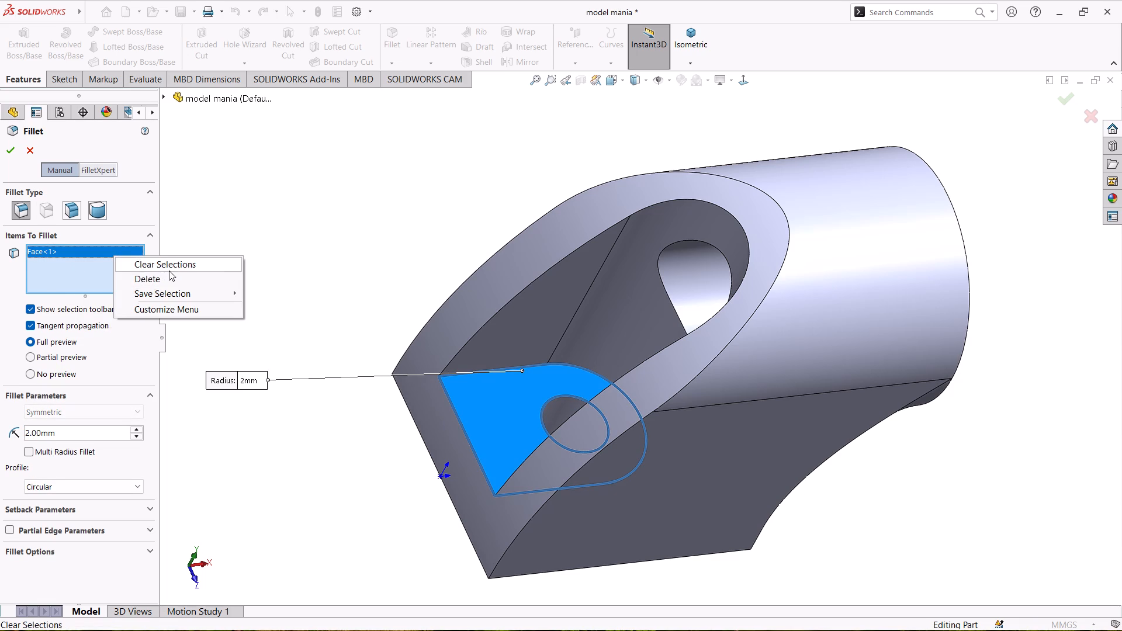
Fillet the slot floor's perimeter edge, the outer edge of the arc-cut front face and both side edges of the rear arc cut.
click(453, 373)
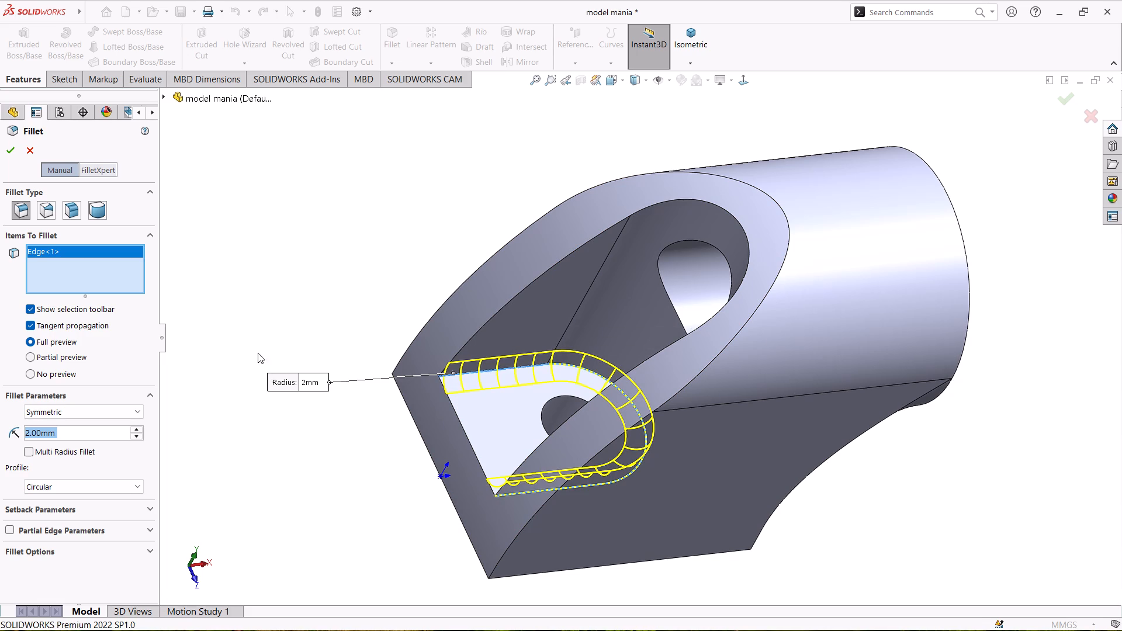
middle_drag(274, 265, 275, 265)
middle_drag(275, 265, 293, 302)
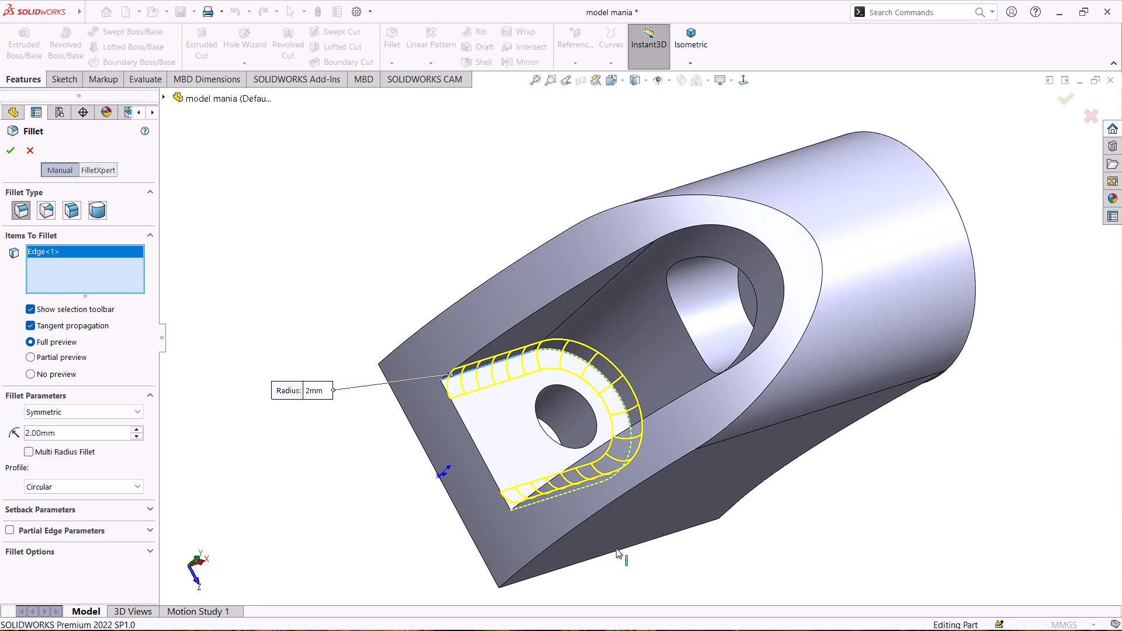
click(602, 507)
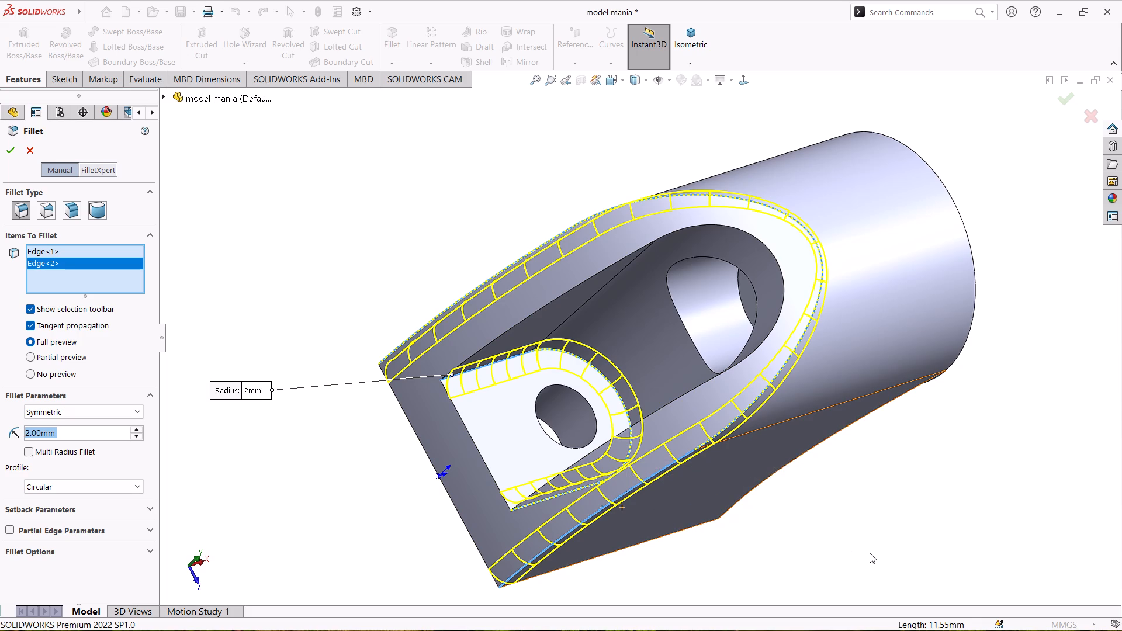
middle_drag(870, 553, 791, 453)
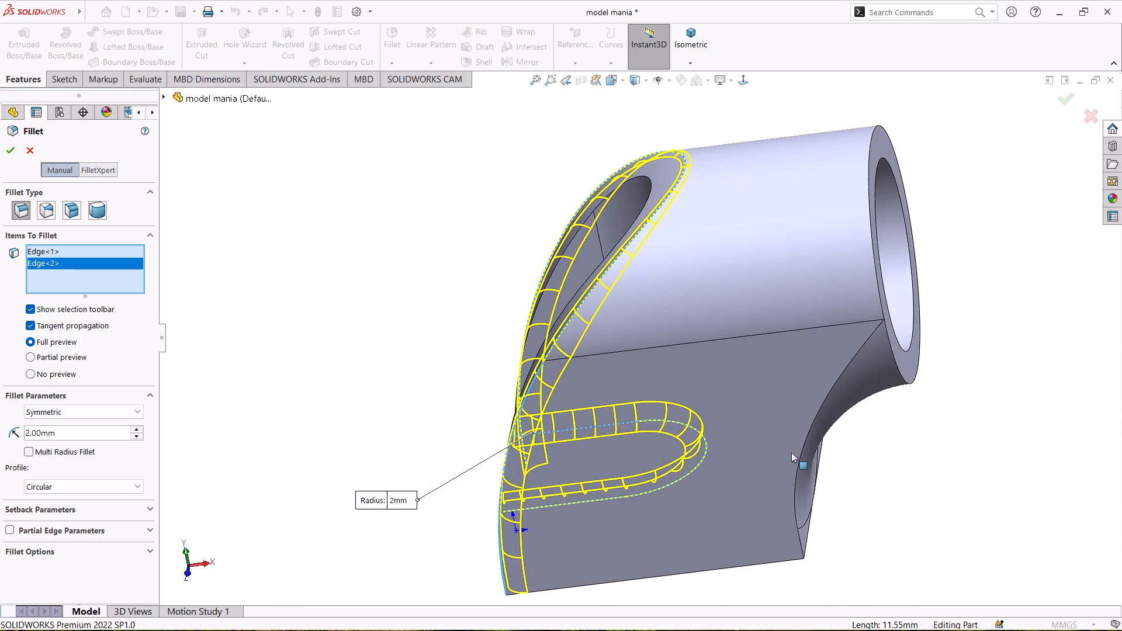
click(797, 477)
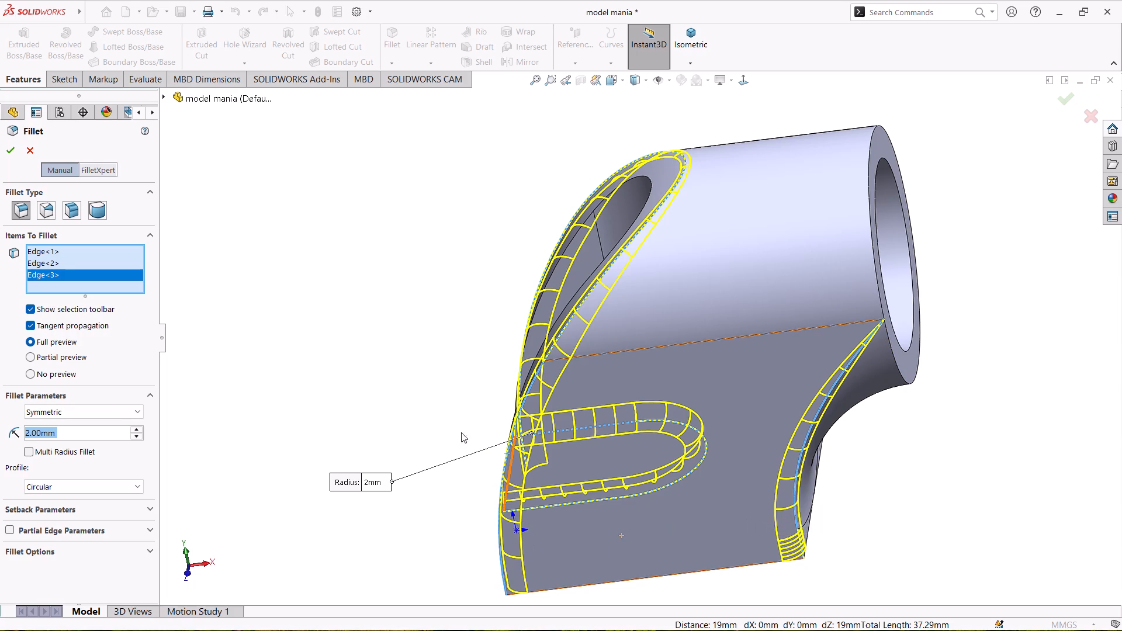
middle_drag(418, 311, 624, 630)
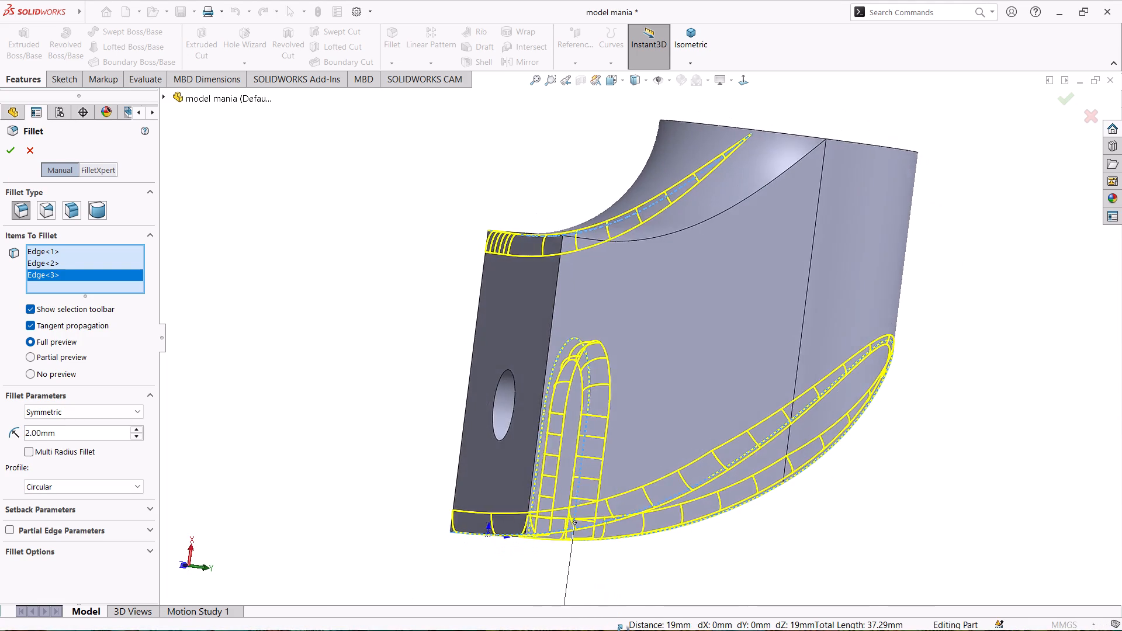
middle_drag(624, 630, 622, 627)
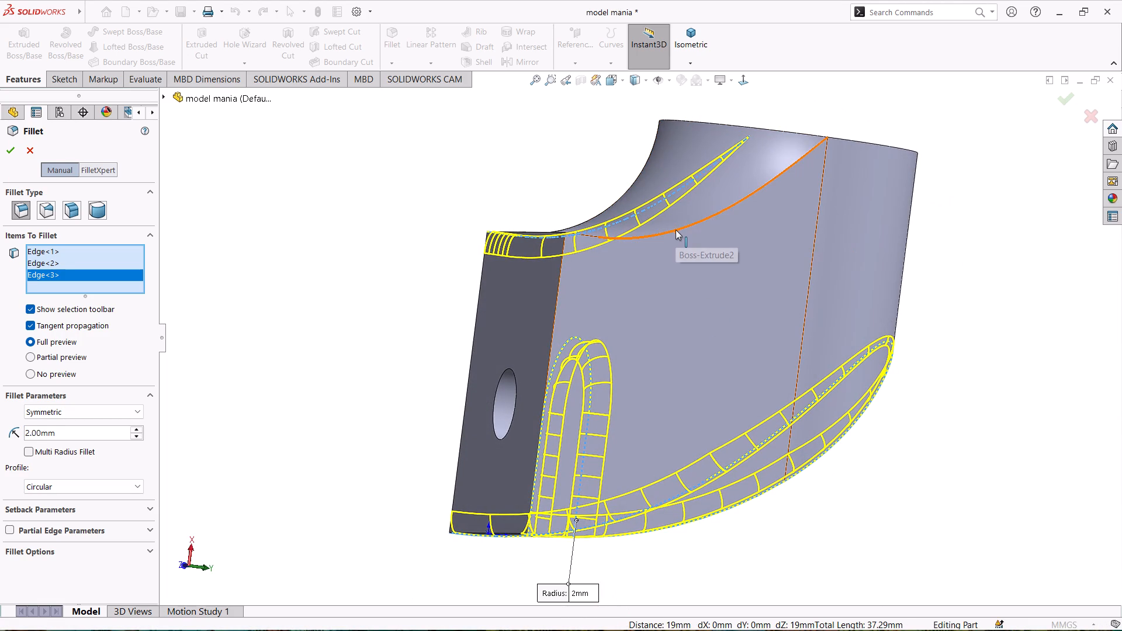
click(676, 230)
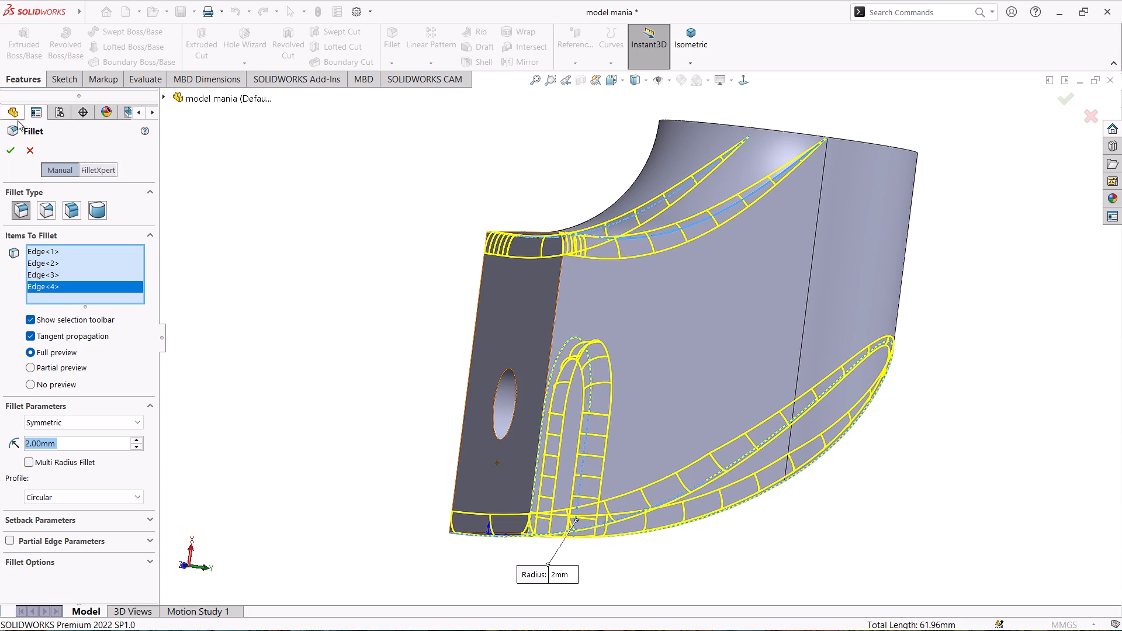
click(16, 154)
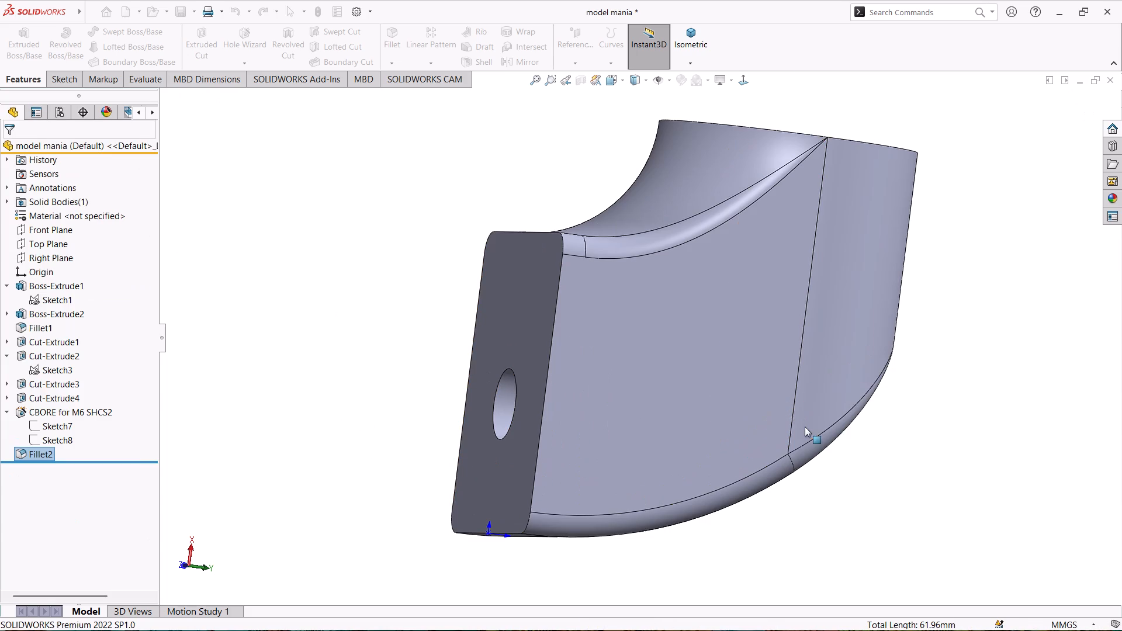
Examine the new fillets inside the slot, around the front face and along the rear arc cut.
middle_drag(869, 457, 705, 273)
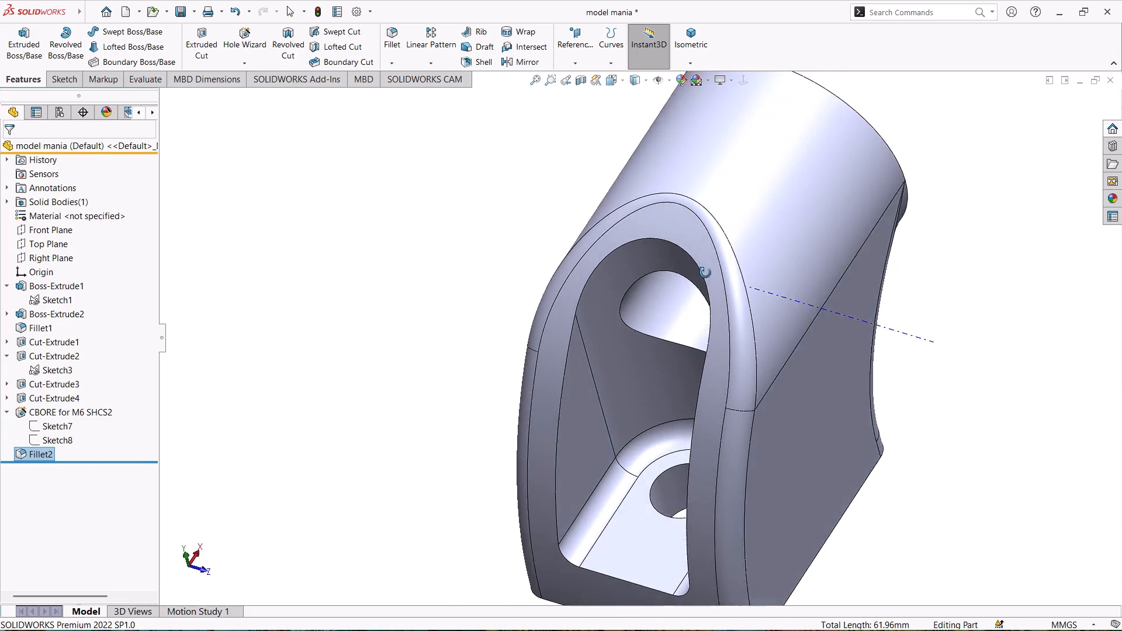
middle_drag(705, 273, 721, 264)
scroll(881, 359, down, 2)
scroll(881, 359, up, 2)
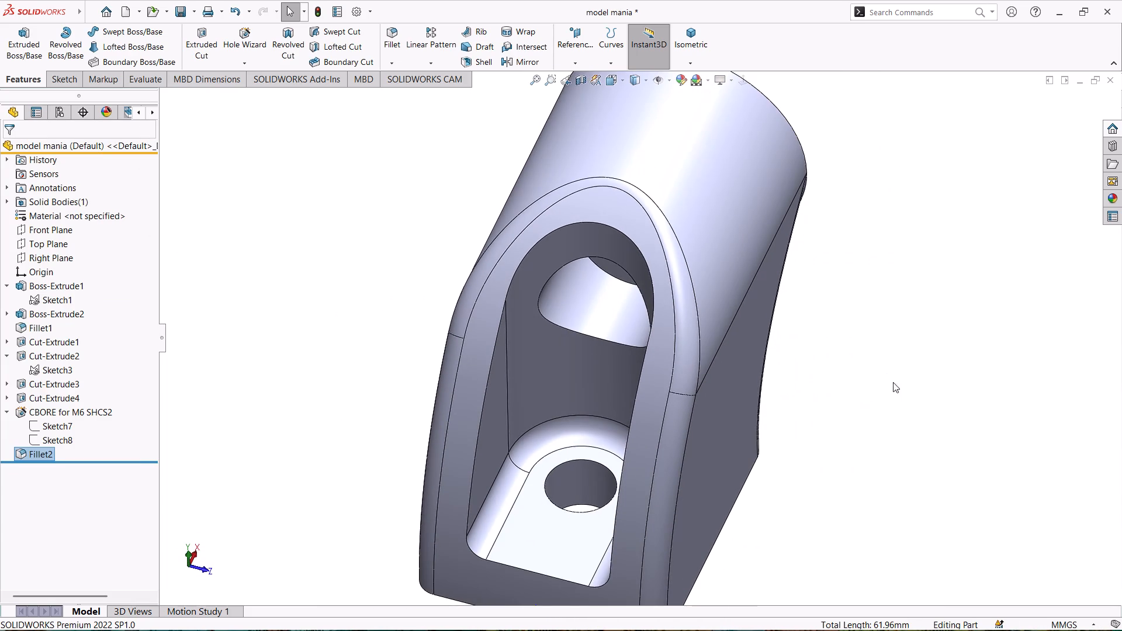
scroll(873, 493, down, 1)
scroll(863, 487, up, 2)
middle_drag(846, 495, 702, 514)
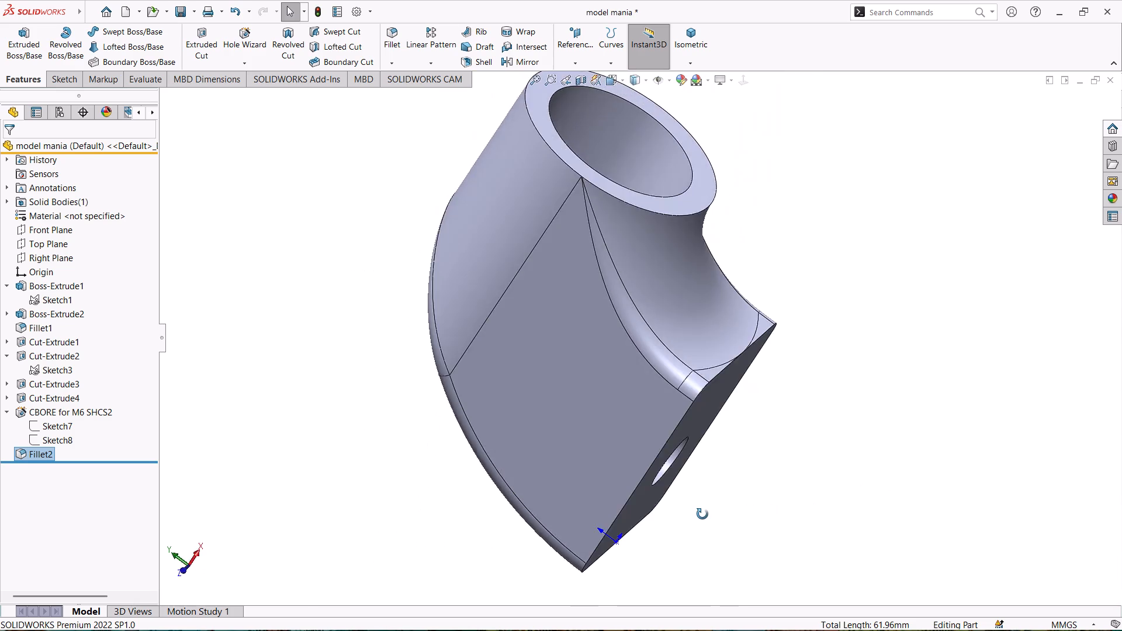
middle_drag(702, 514, 749, 403)
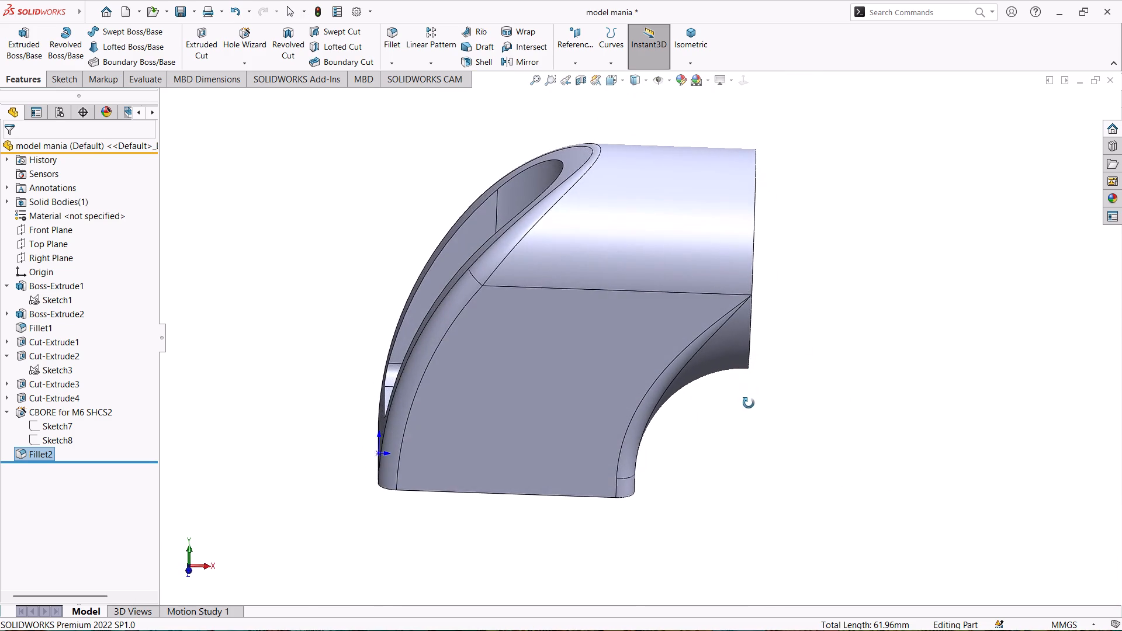
middle_drag(749, 403, 751, 394)
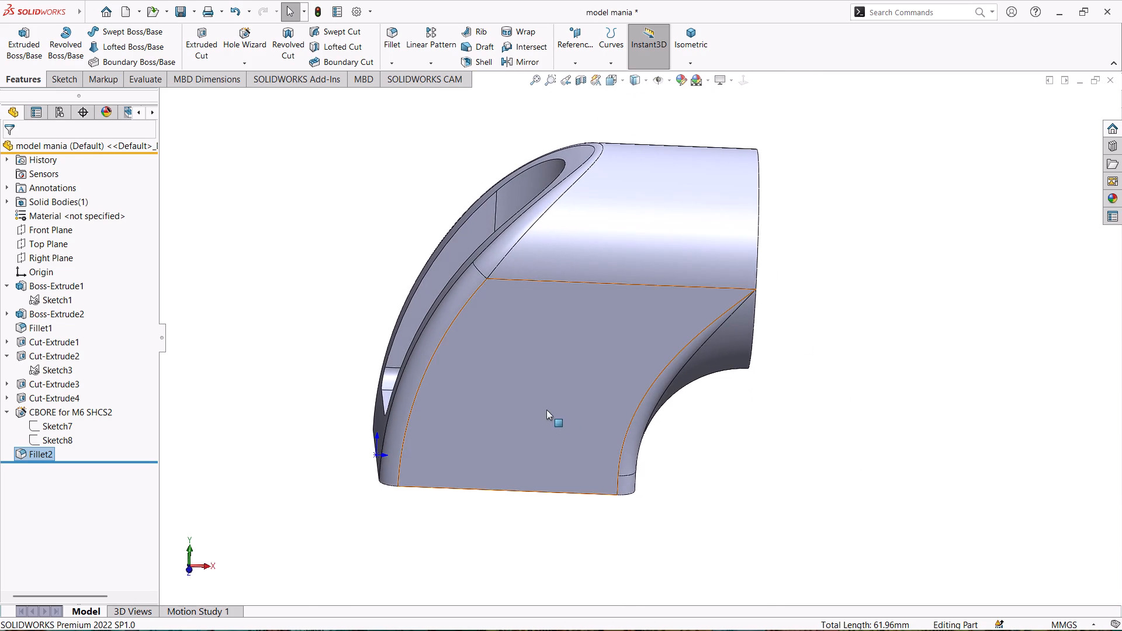
Try yellow on the latest fillet feature's appearance, and settle on the standard red for all its faces.
click(677, 82)
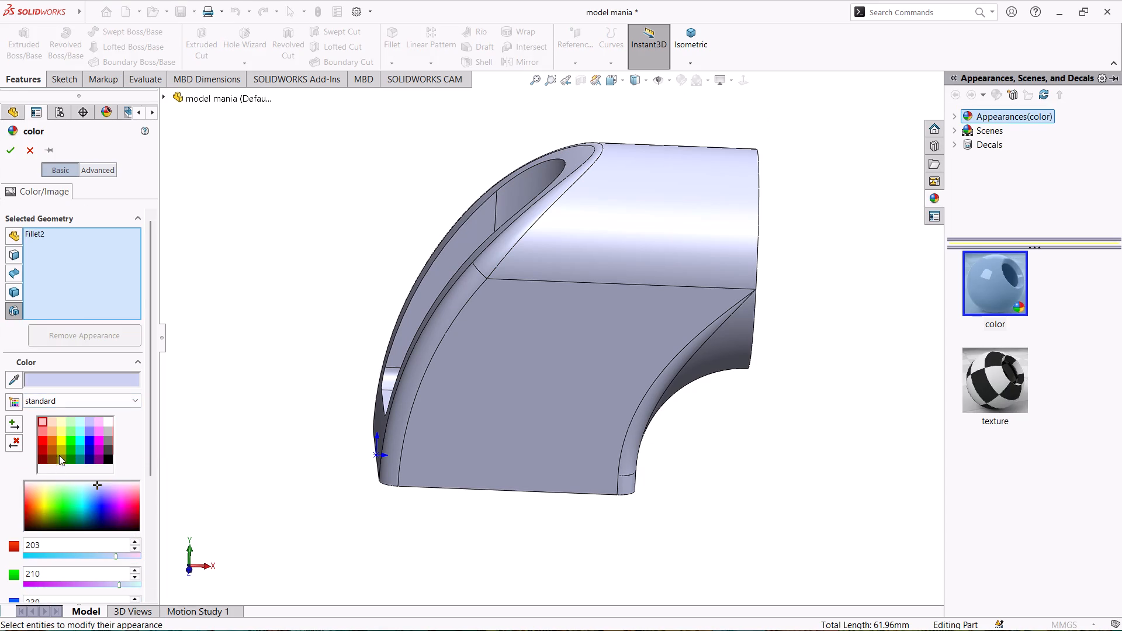
click(61, 442)
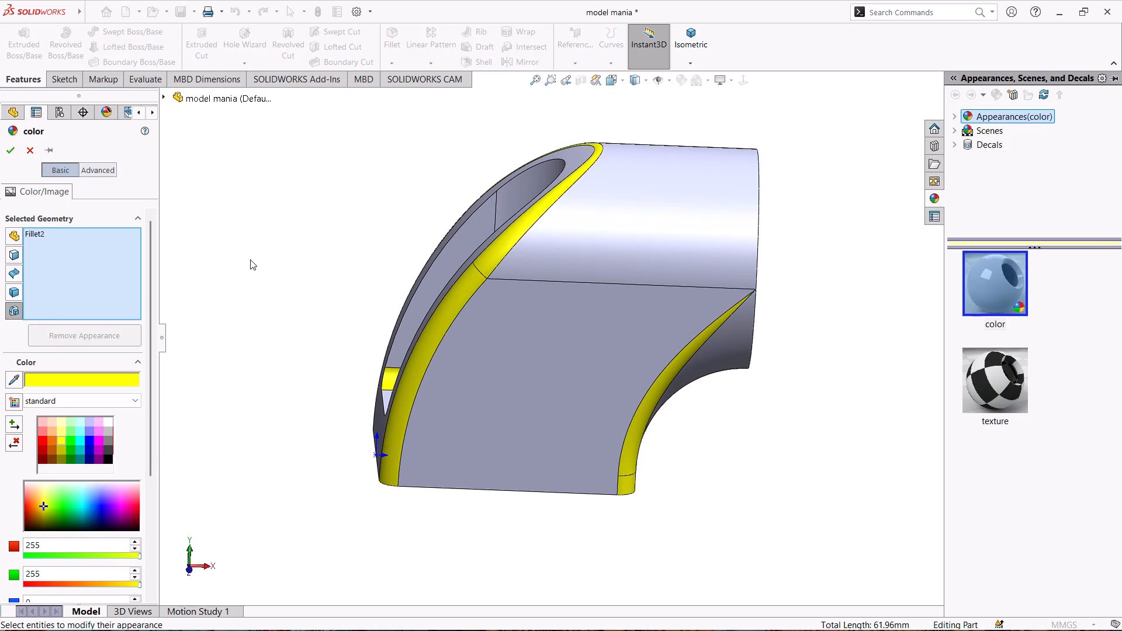
middle_drag(253, 263, 247, 412)
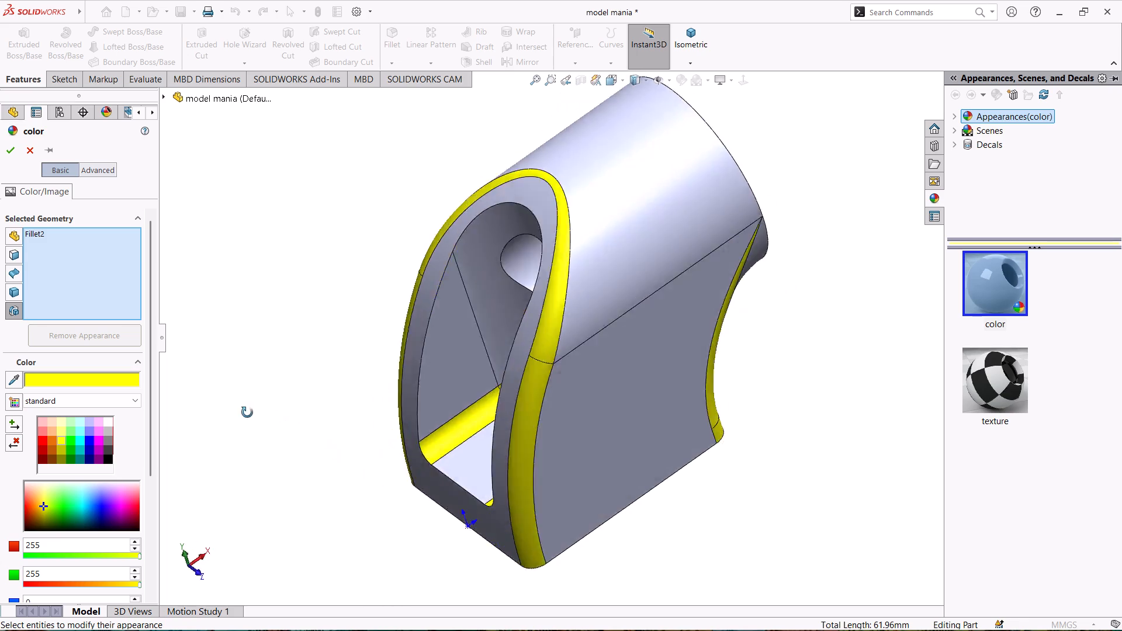
middle_drag(247, 412, 223, 395)
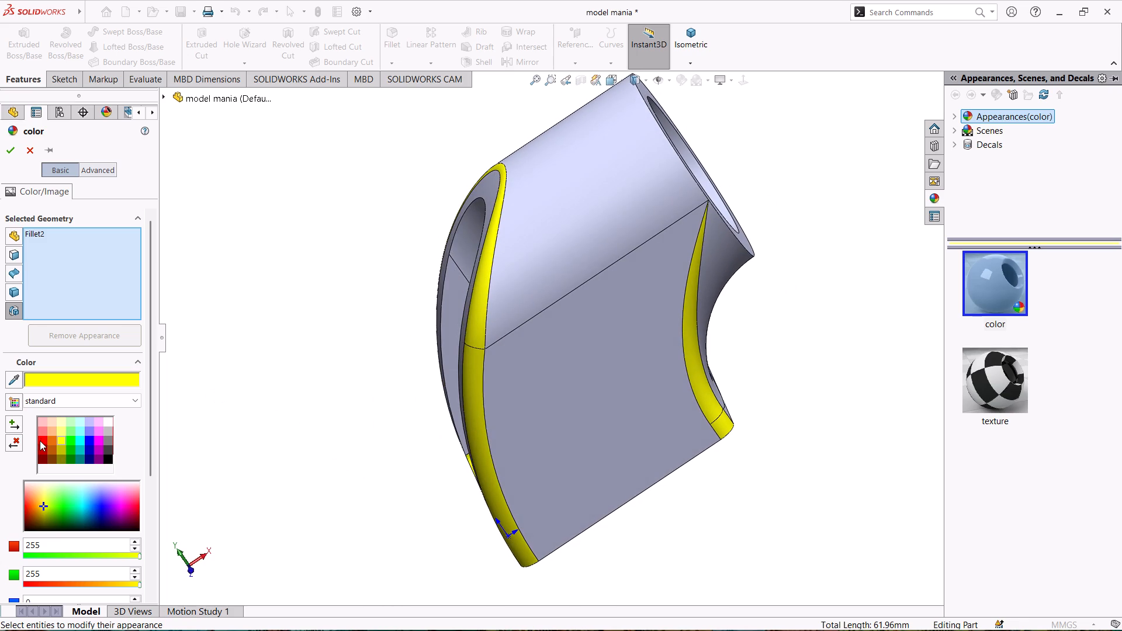
click(40, 442)
scroll(408, 349, down, 1)
scroll(408, 349, up, 1)
middle_drag(393, 370, 344, 207)
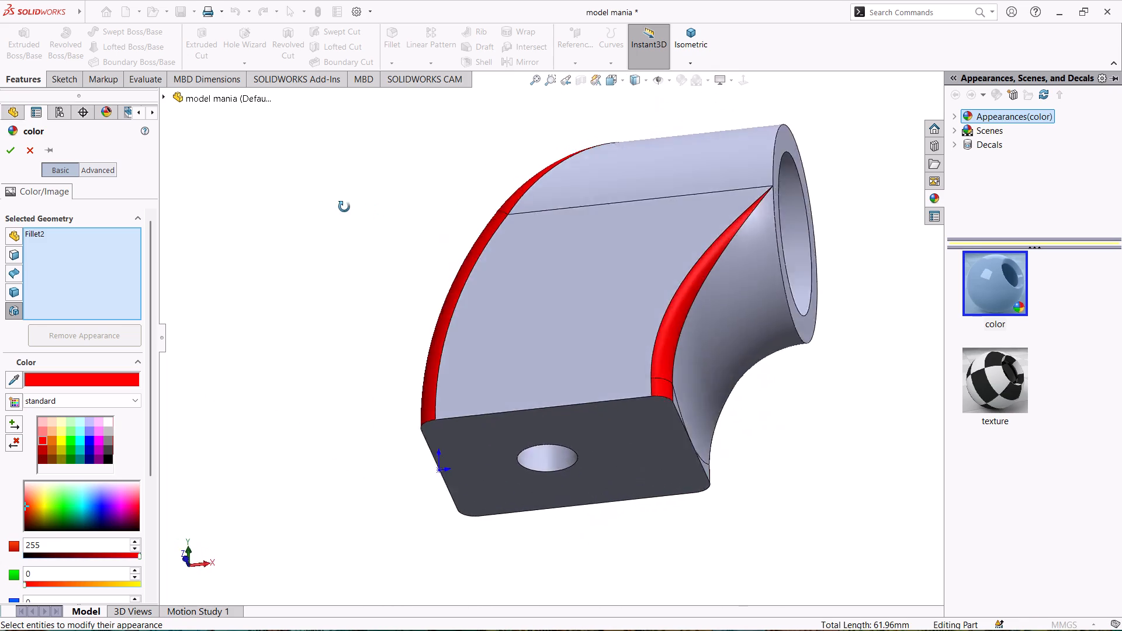
middle_drag(344, 207, 439, 413)
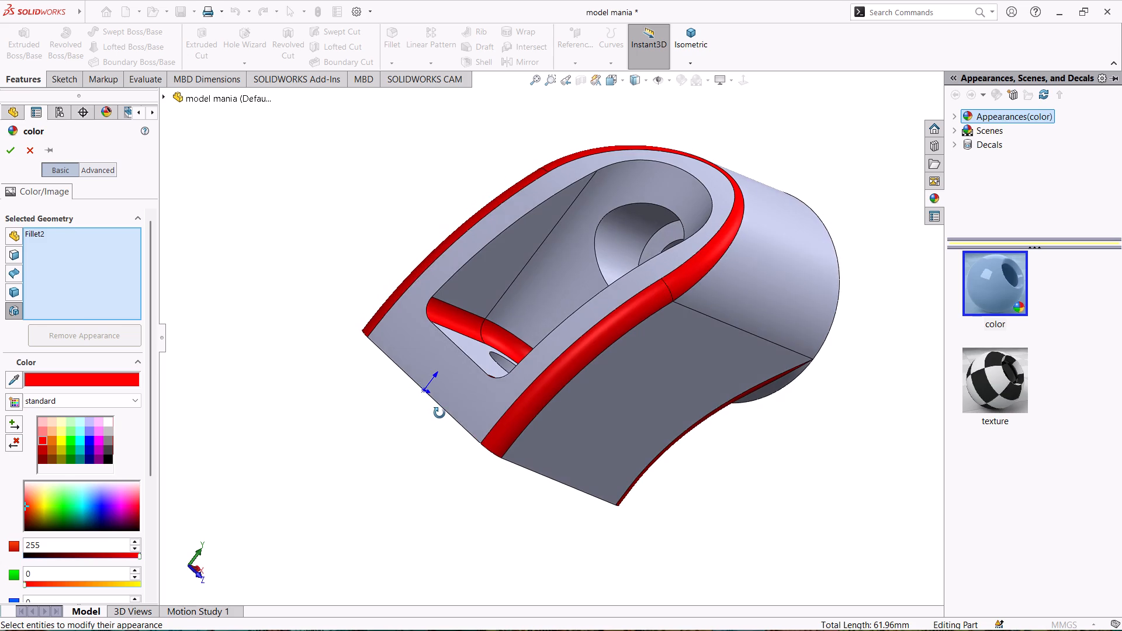
middle_drag(439, 413, 393, 389)
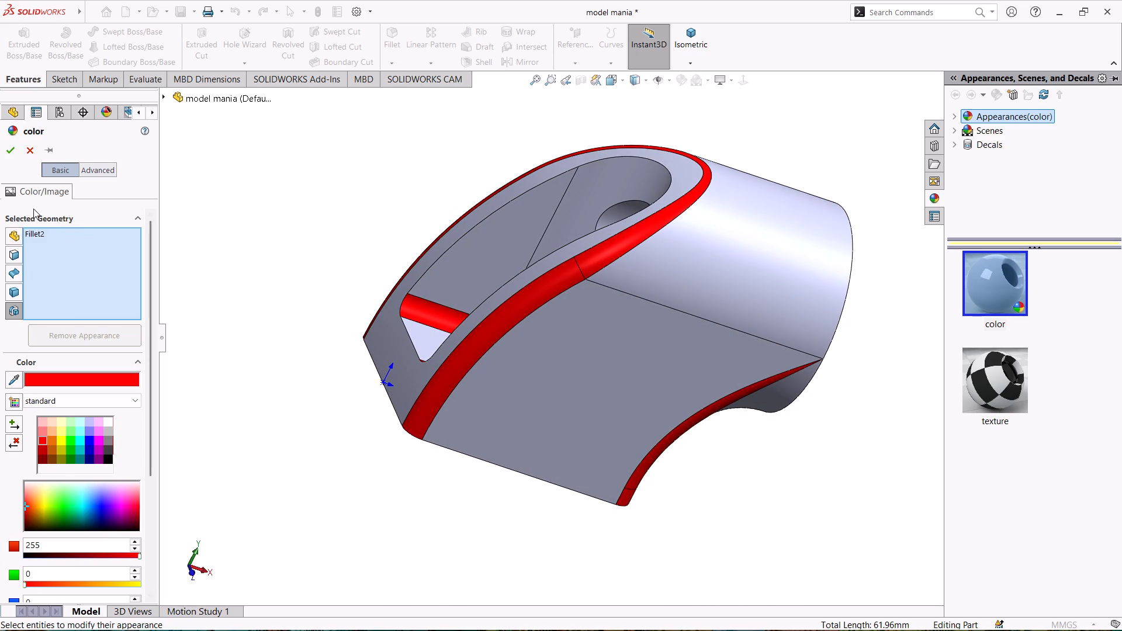
click(12, 154)
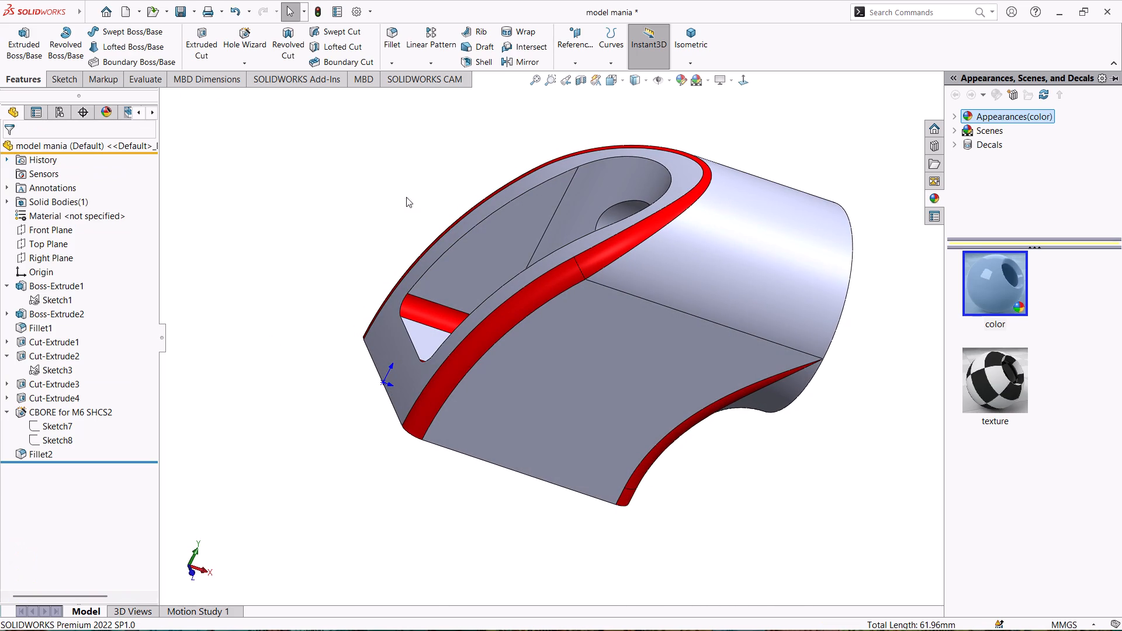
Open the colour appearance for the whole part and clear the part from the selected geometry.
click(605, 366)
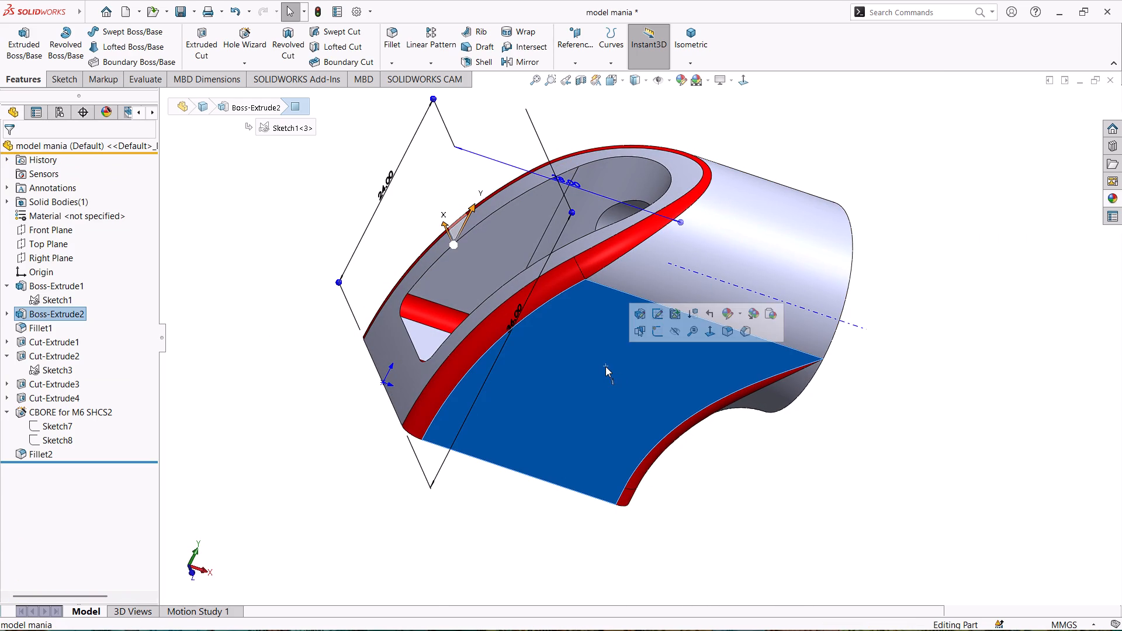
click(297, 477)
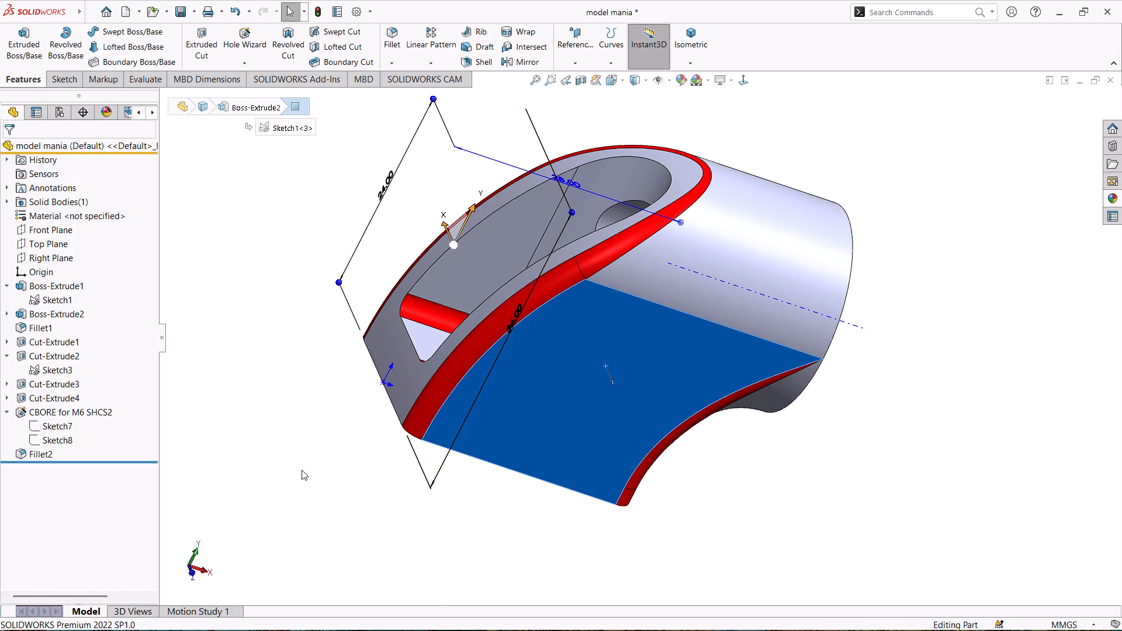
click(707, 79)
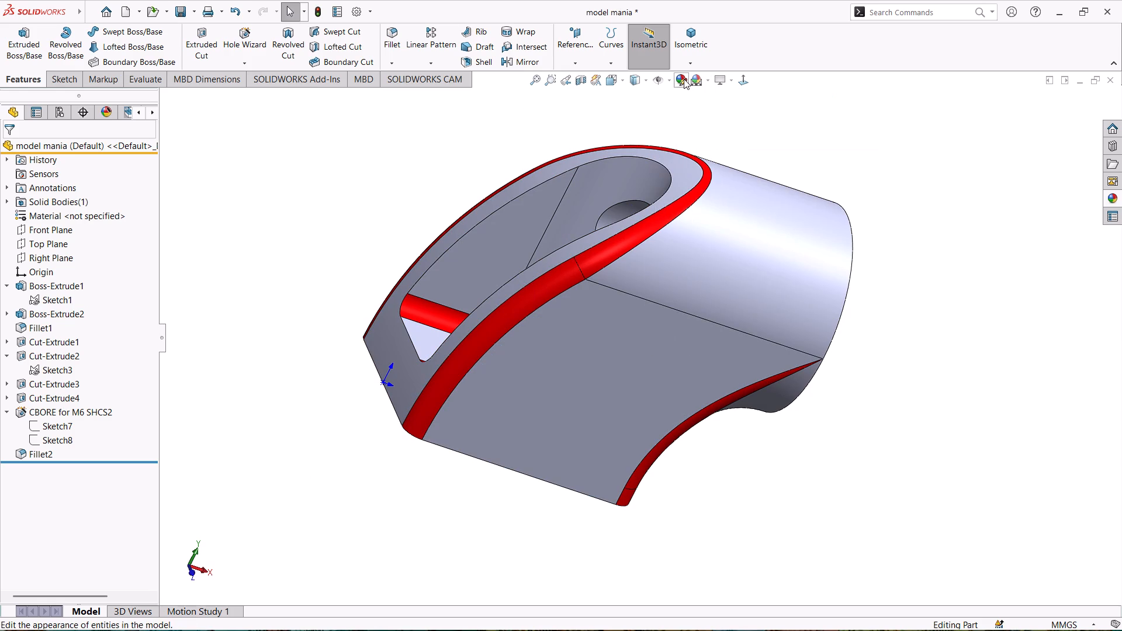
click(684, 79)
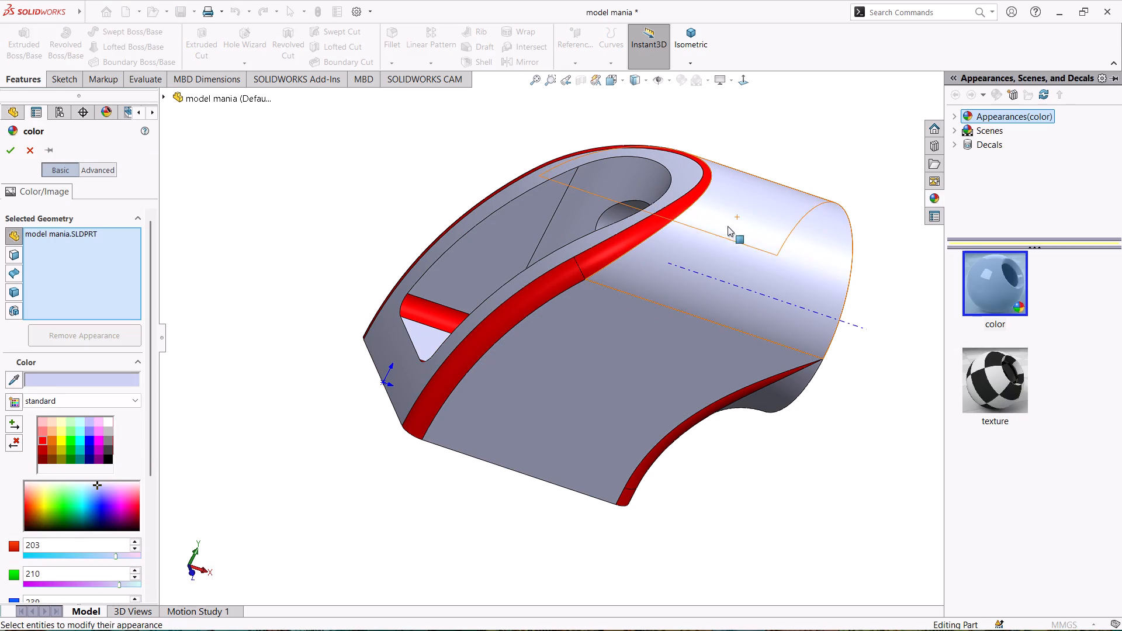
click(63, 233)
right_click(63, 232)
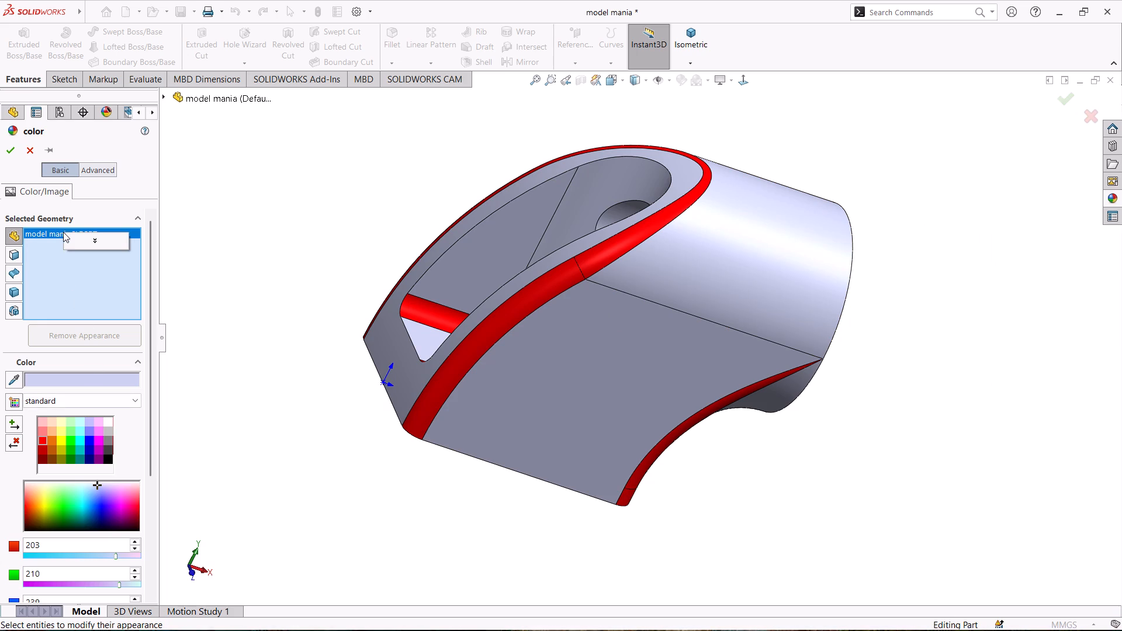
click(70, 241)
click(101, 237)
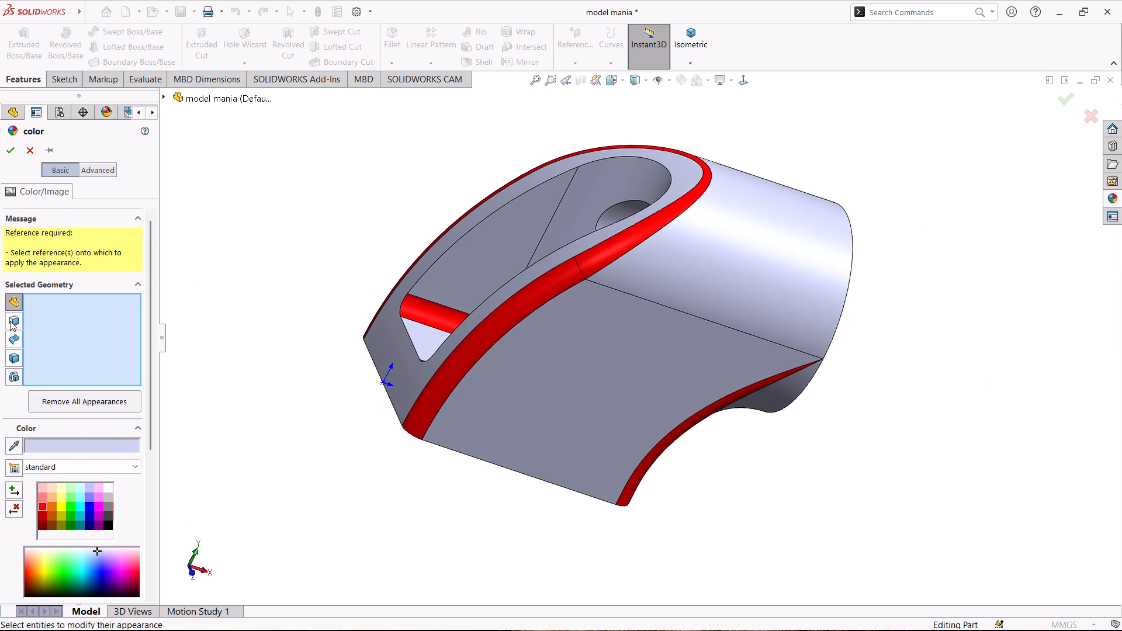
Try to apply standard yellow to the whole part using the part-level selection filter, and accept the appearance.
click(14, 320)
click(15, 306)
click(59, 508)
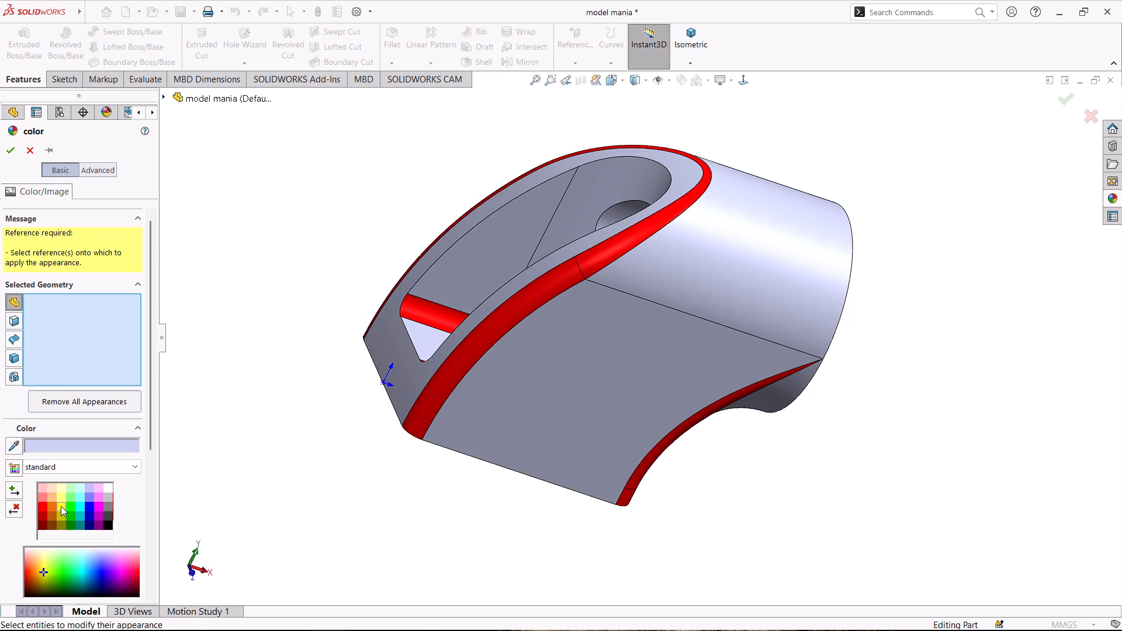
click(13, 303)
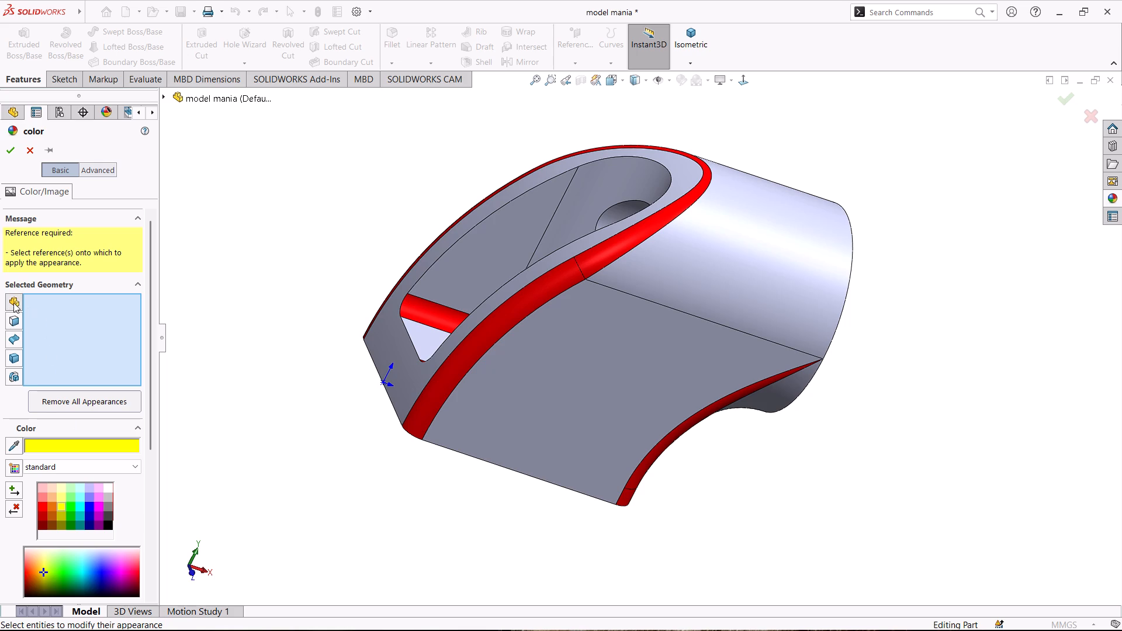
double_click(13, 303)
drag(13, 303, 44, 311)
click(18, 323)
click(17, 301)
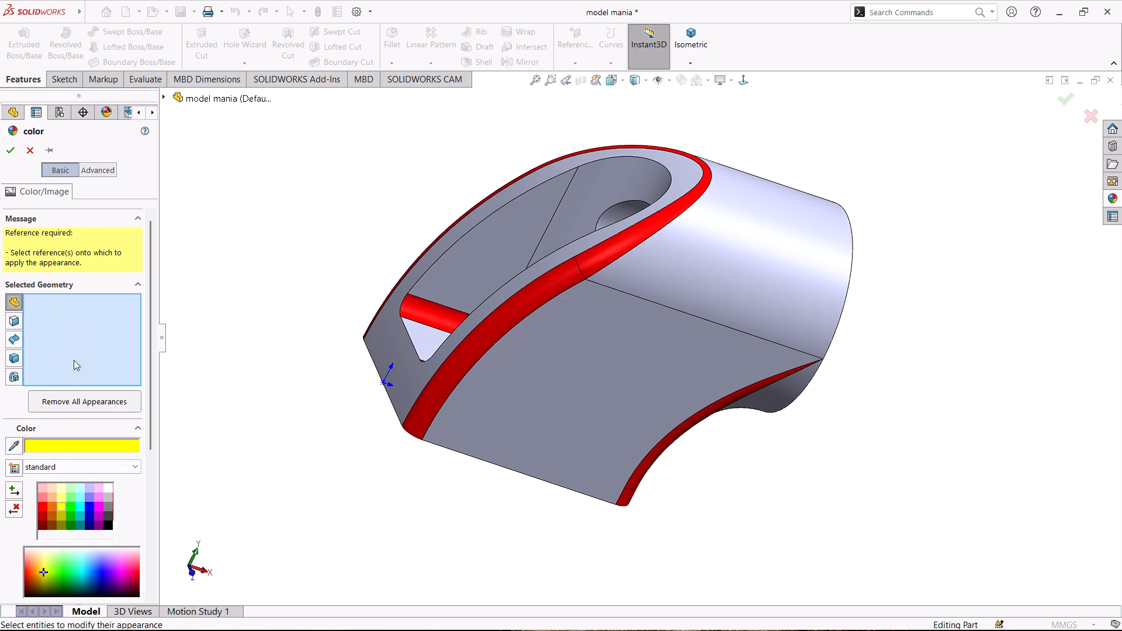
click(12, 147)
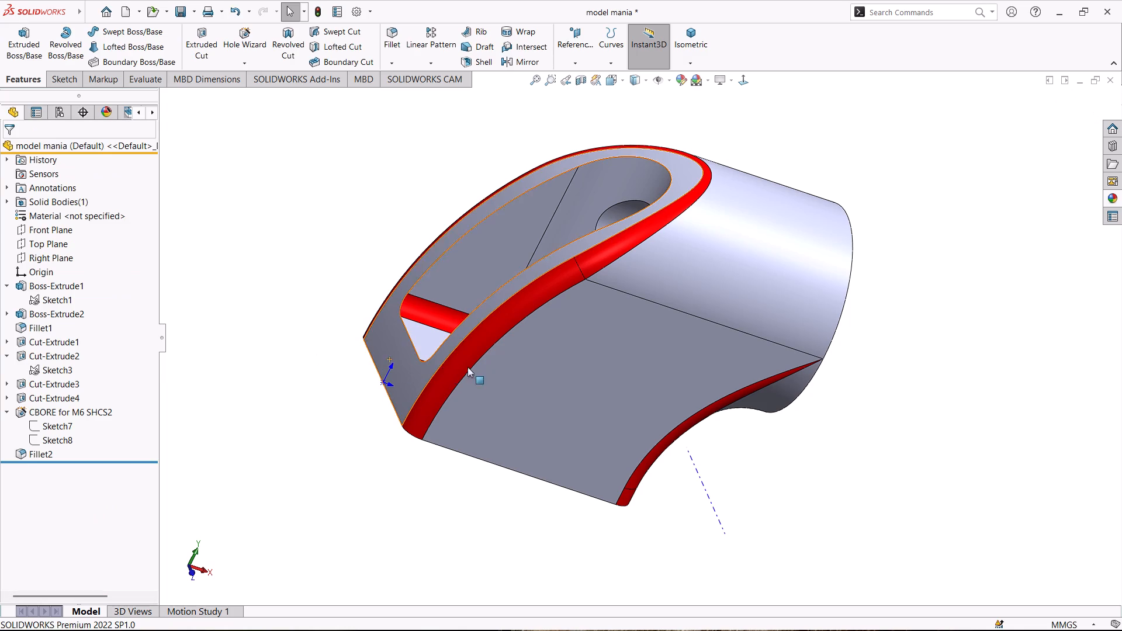
Apply a standard yellow face colour to the flat side face of the body.
scroll(631, 359, down, 1)
scroll(631, 359, up, 1)
click(587, 380)
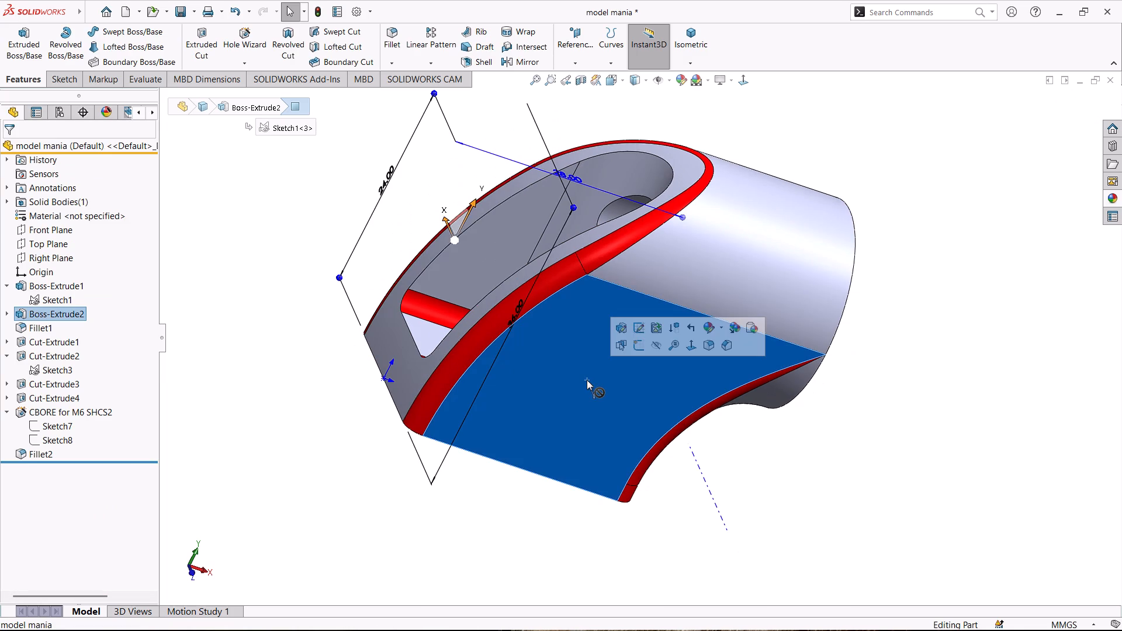
click(680, 79)
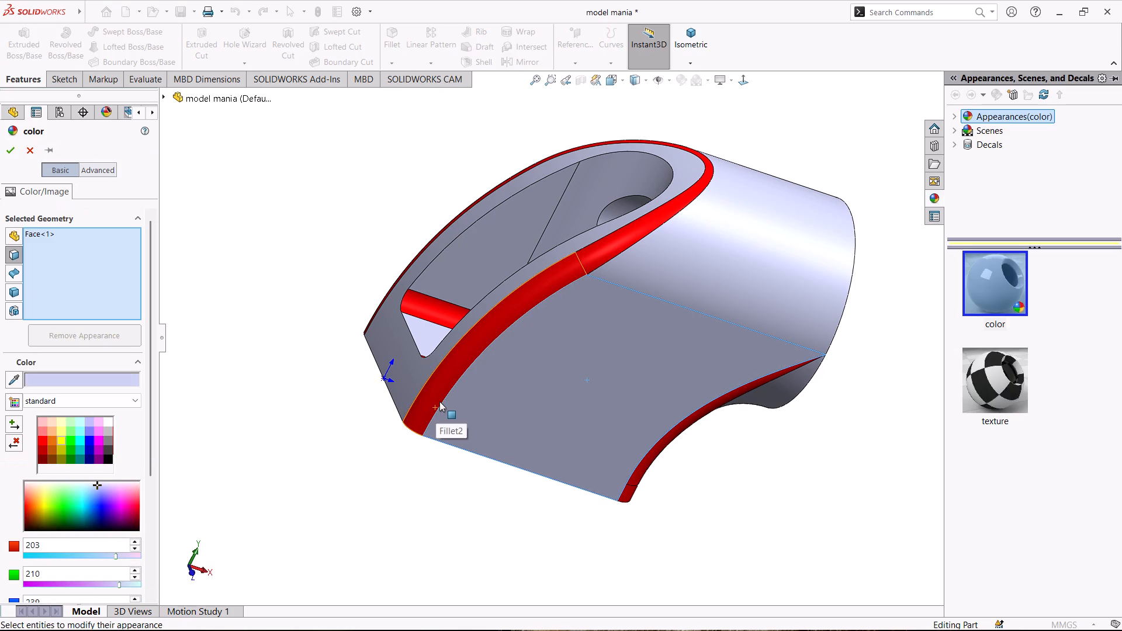
click(61, 439)
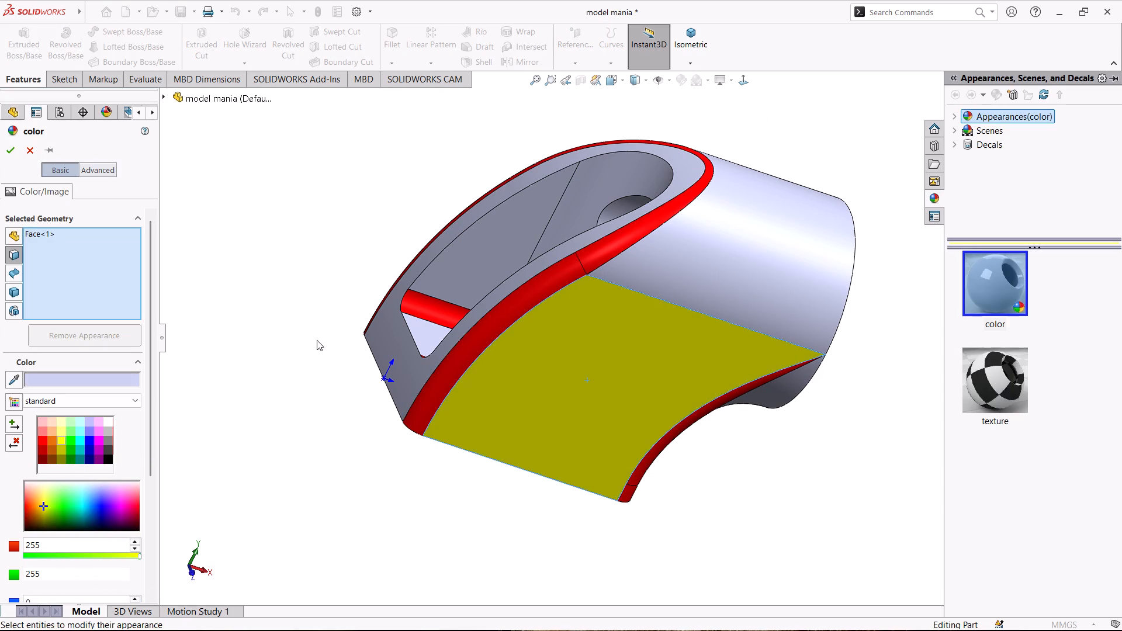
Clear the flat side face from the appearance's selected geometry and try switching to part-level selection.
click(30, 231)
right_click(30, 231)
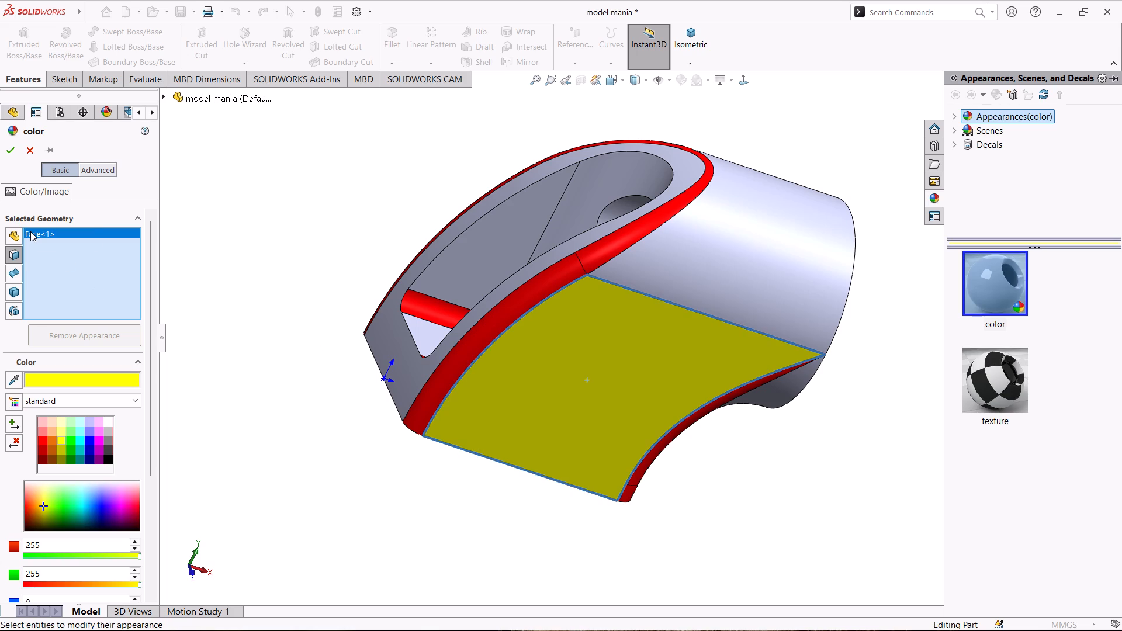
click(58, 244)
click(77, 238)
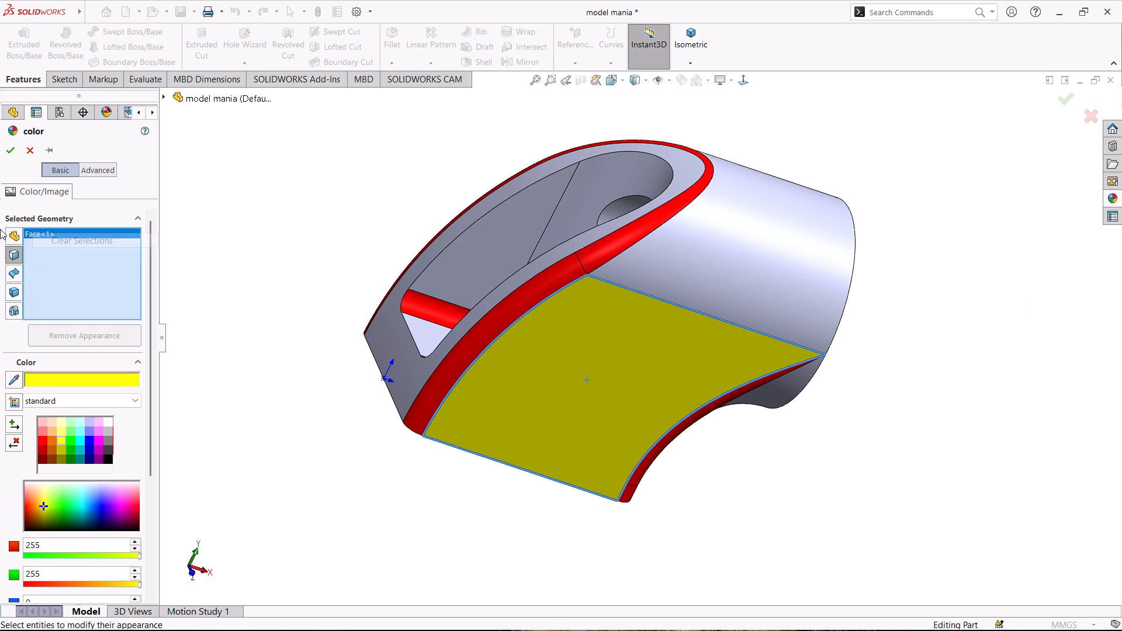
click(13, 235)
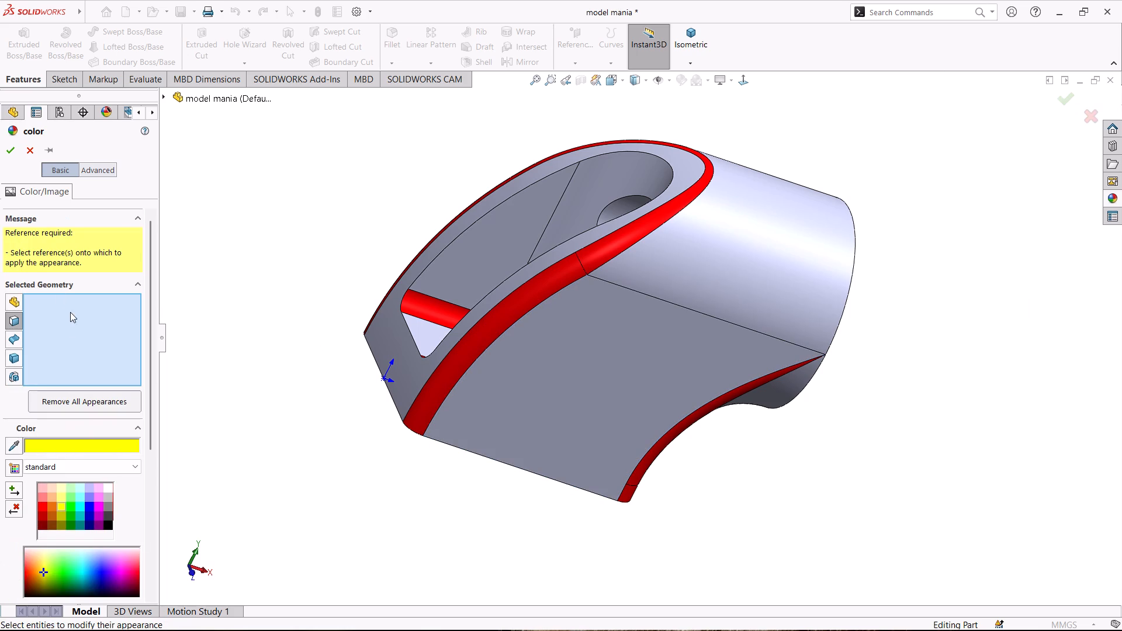
Add the outer cylindrical face, both flat side faces, the concave underside and the pocket's inner wall to the standard yellow appearance.
click(745, 260)
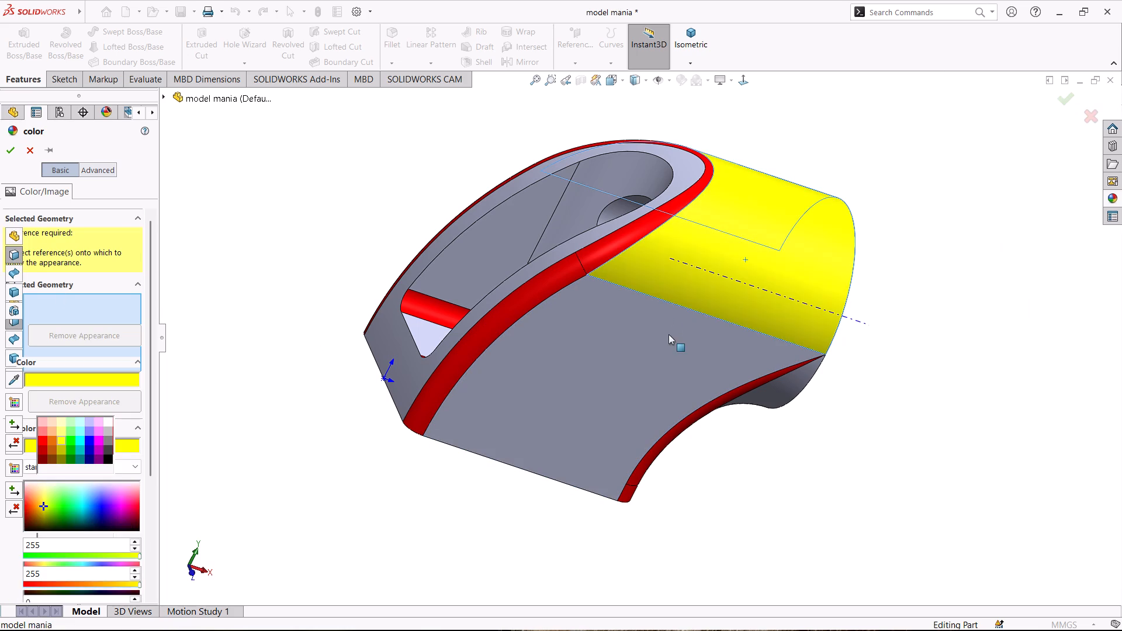
click(603, 372)
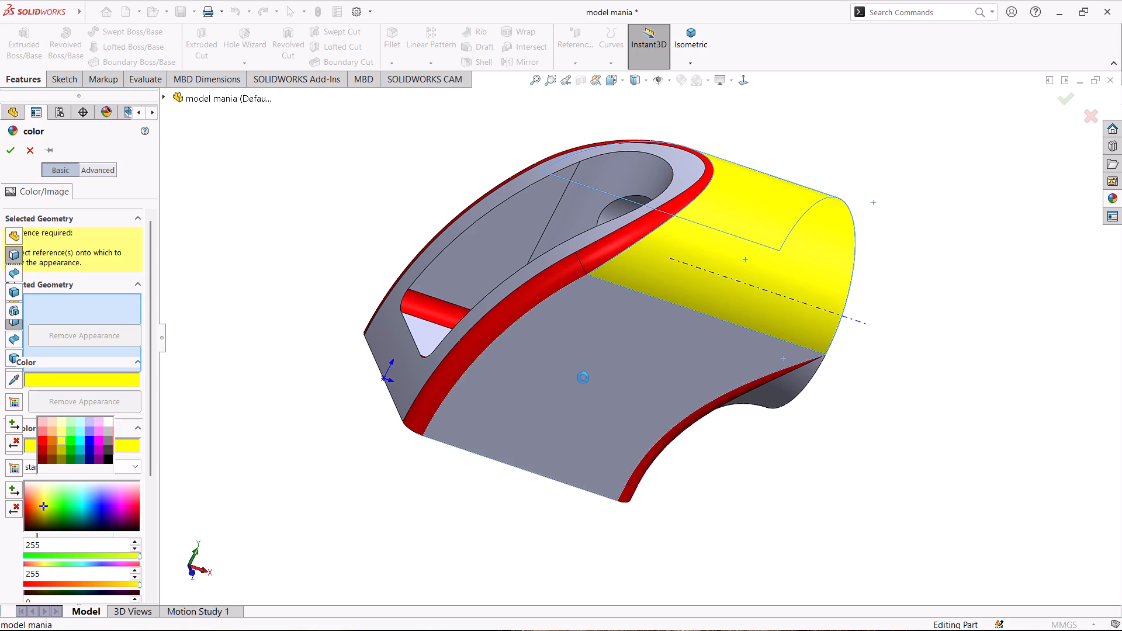
click(583, 370)
click(583, 370)
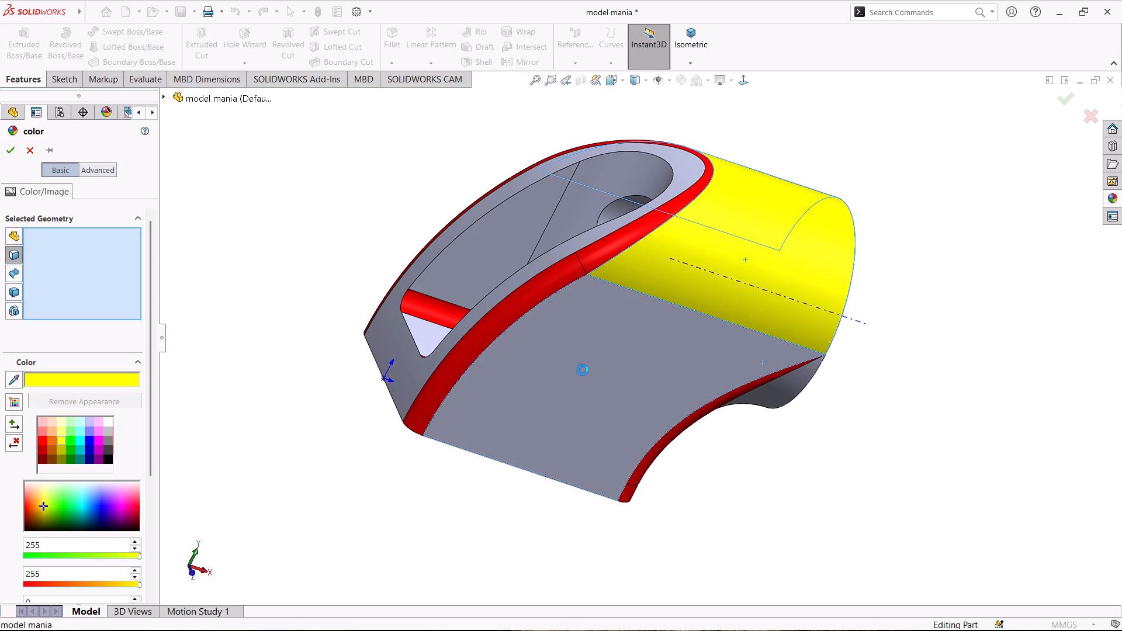
middle_drag(259, 227, 339, 337)
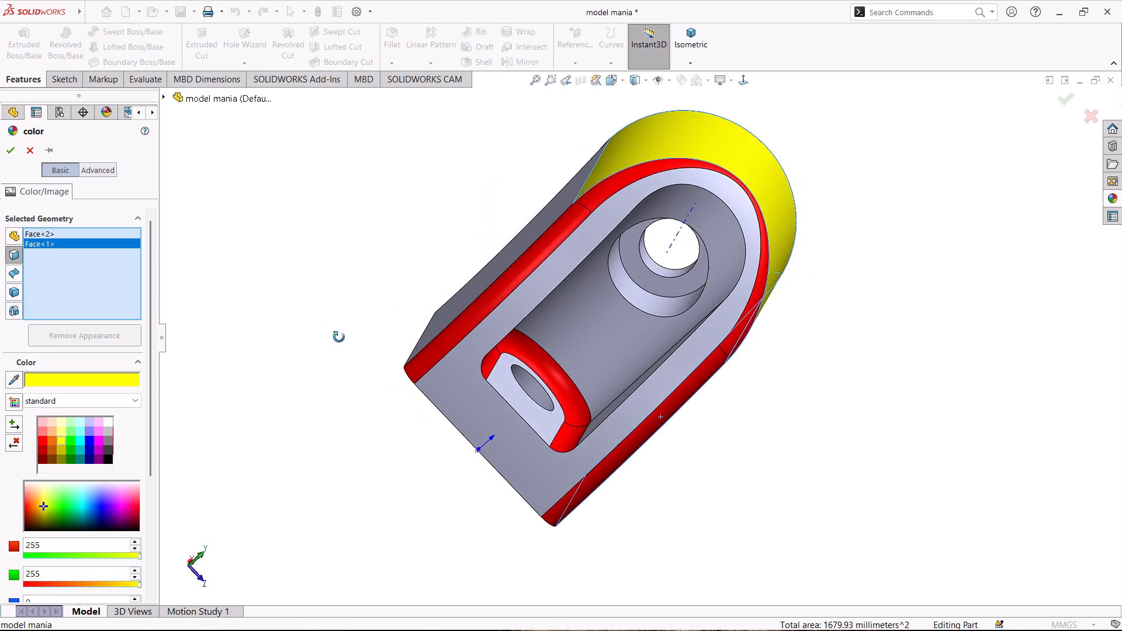
middle_drag(339, 337, 424, 474)
click(594, 347)
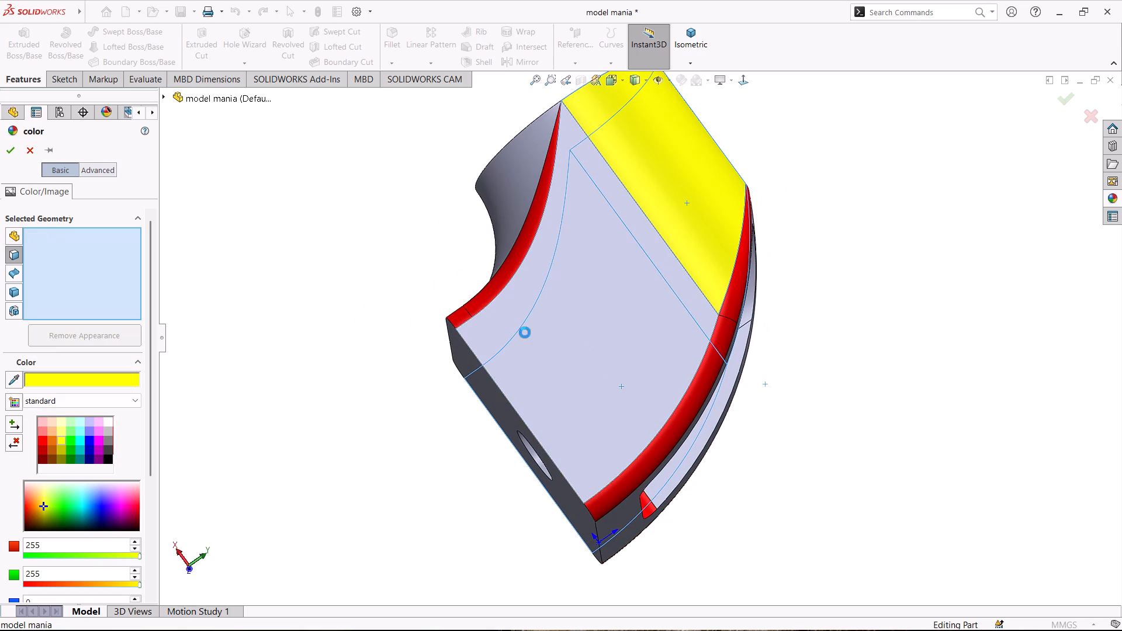
middle_drag(381, 286, 494, 355)
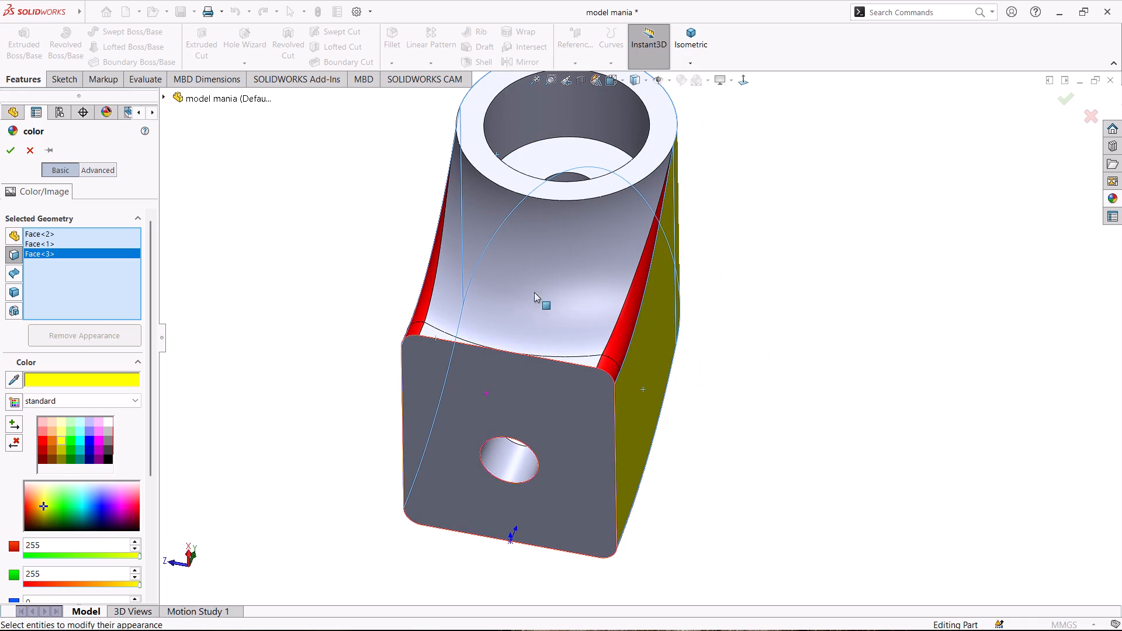
click(559, 269)
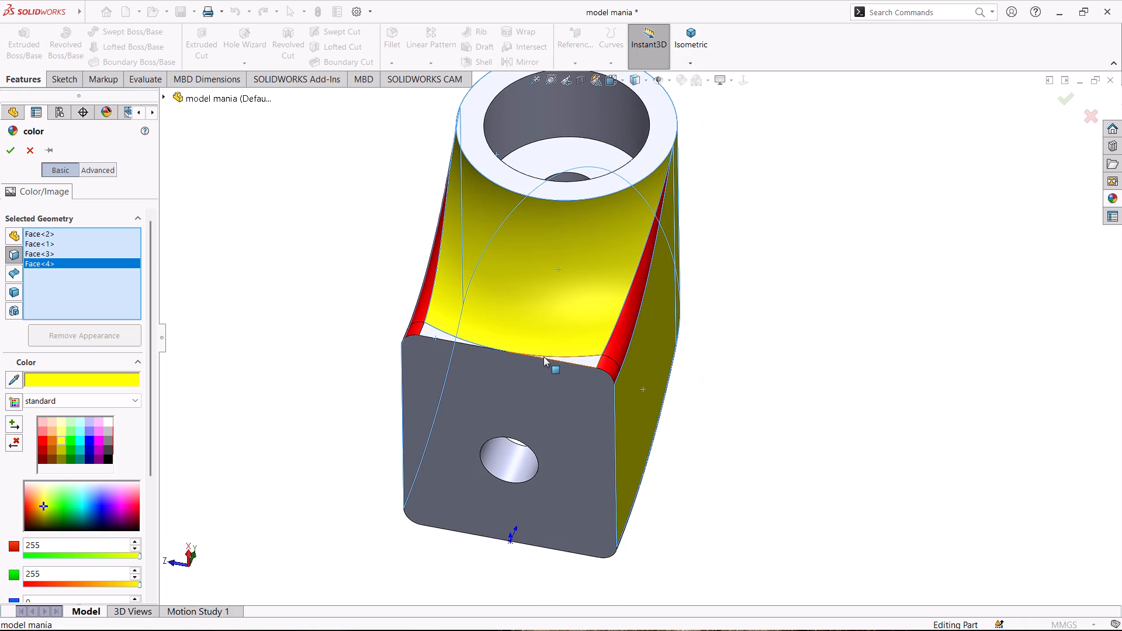
middle_drag(771, 354, 640, 316)
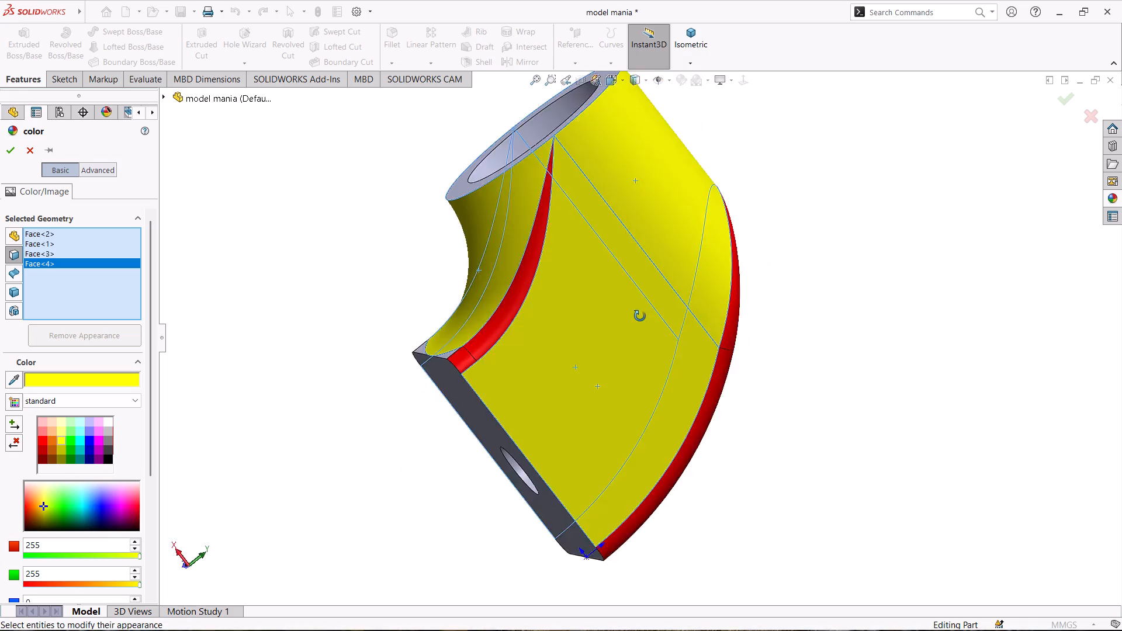
middle_drag(640, 316, 542, 229)
click(764, 388)
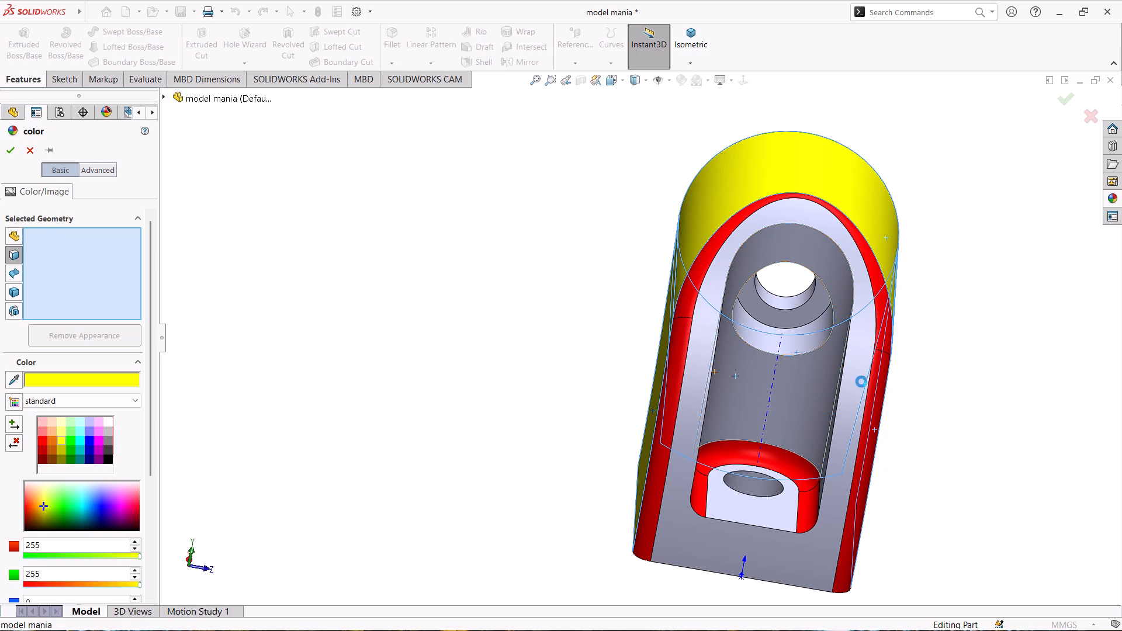
middle_click(986, 376)
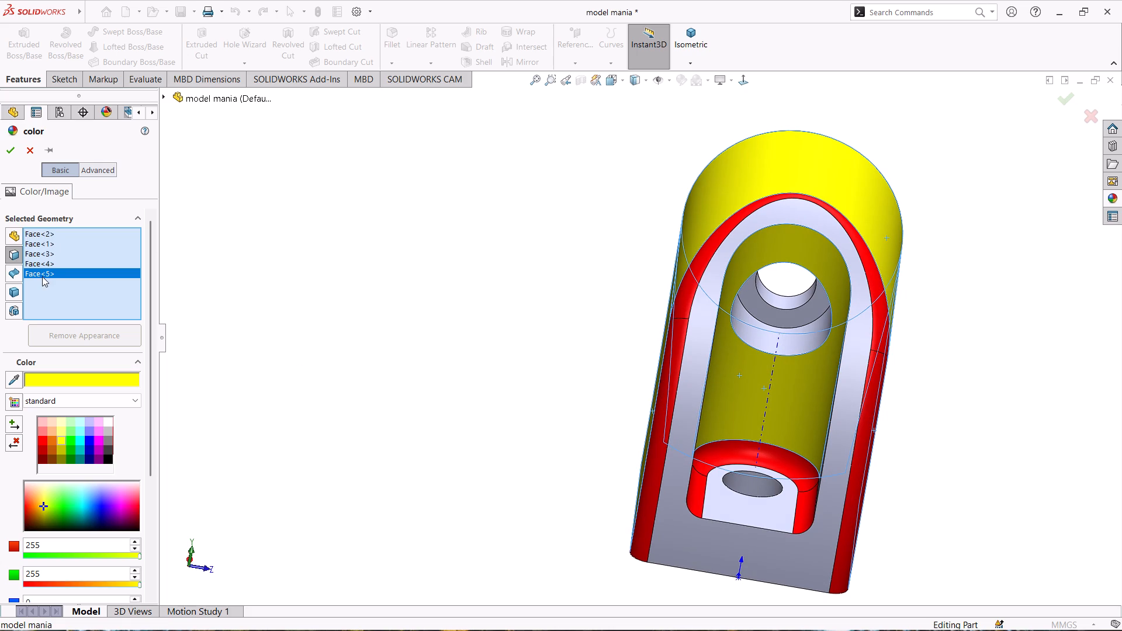
Add the whole model mania part to the yellow appearance using the part-level selection filter, and accept it.
click(13, 290)
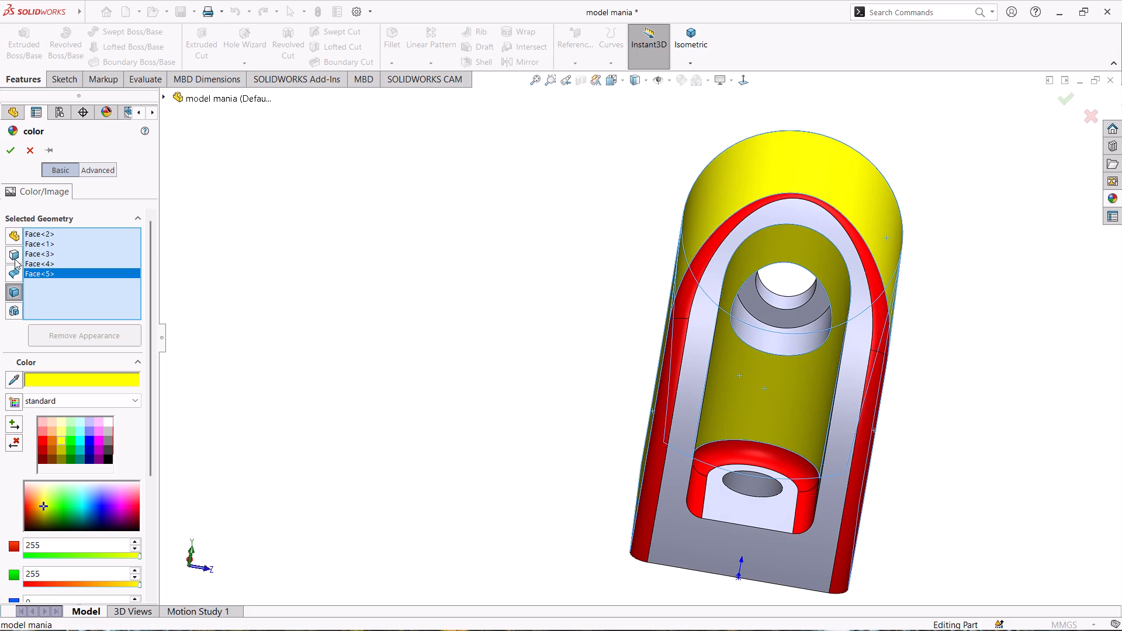
click(16, 233)
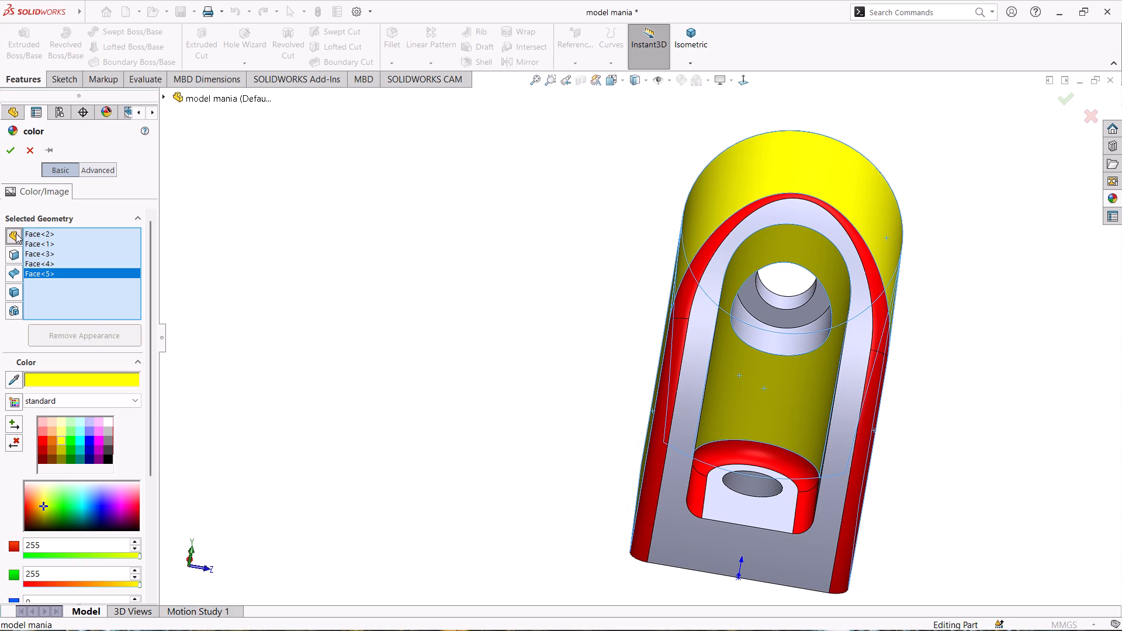
click(694, 537)
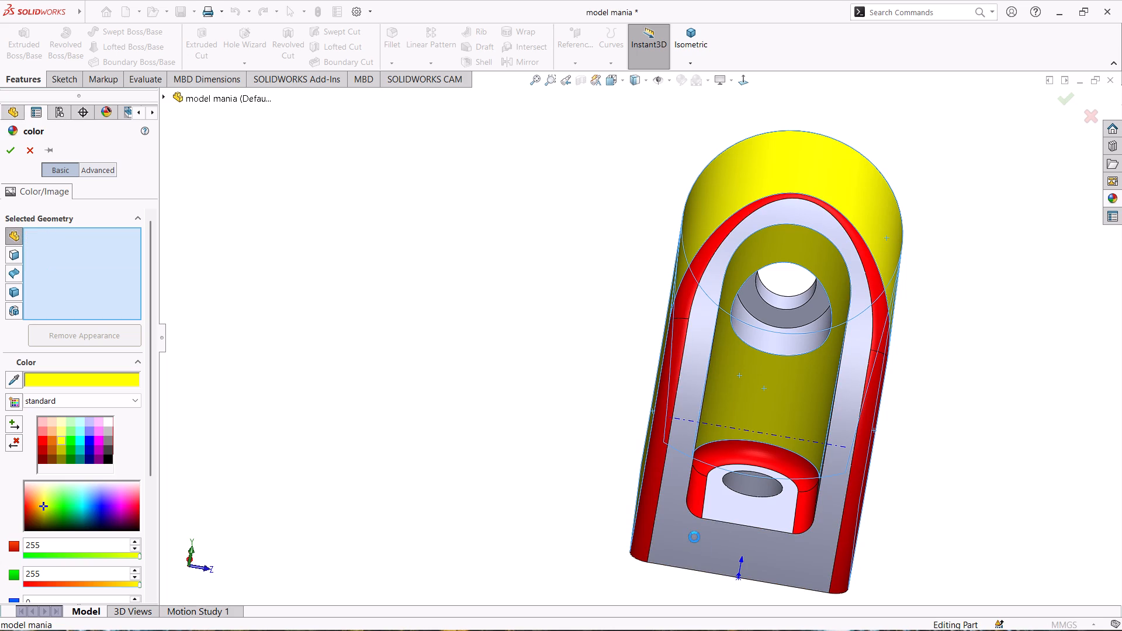
scroll(1008, 397, down, 2)
scroll(985, 397, up, 2)
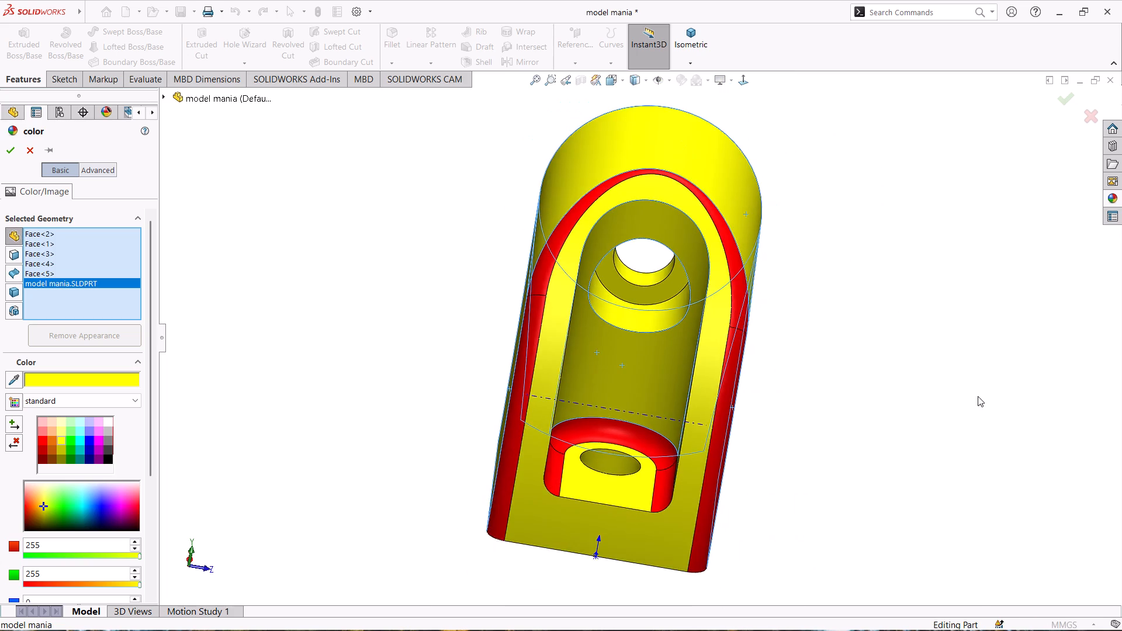
middle_drag(965, 400, 659, 417)
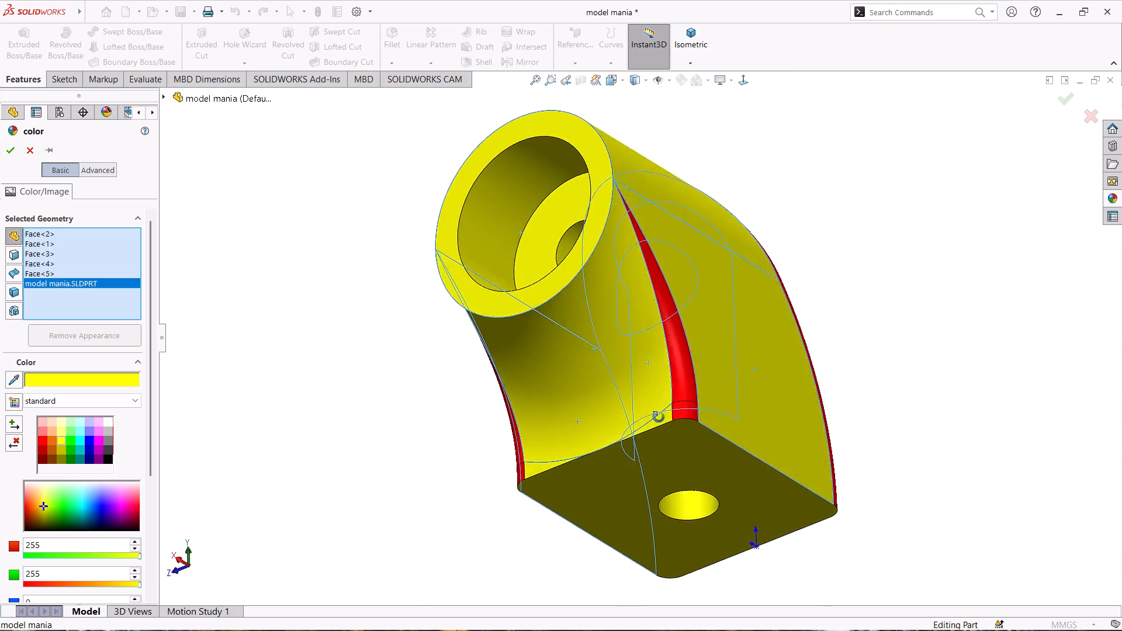
middle_drag(659, 417, 550, 487)
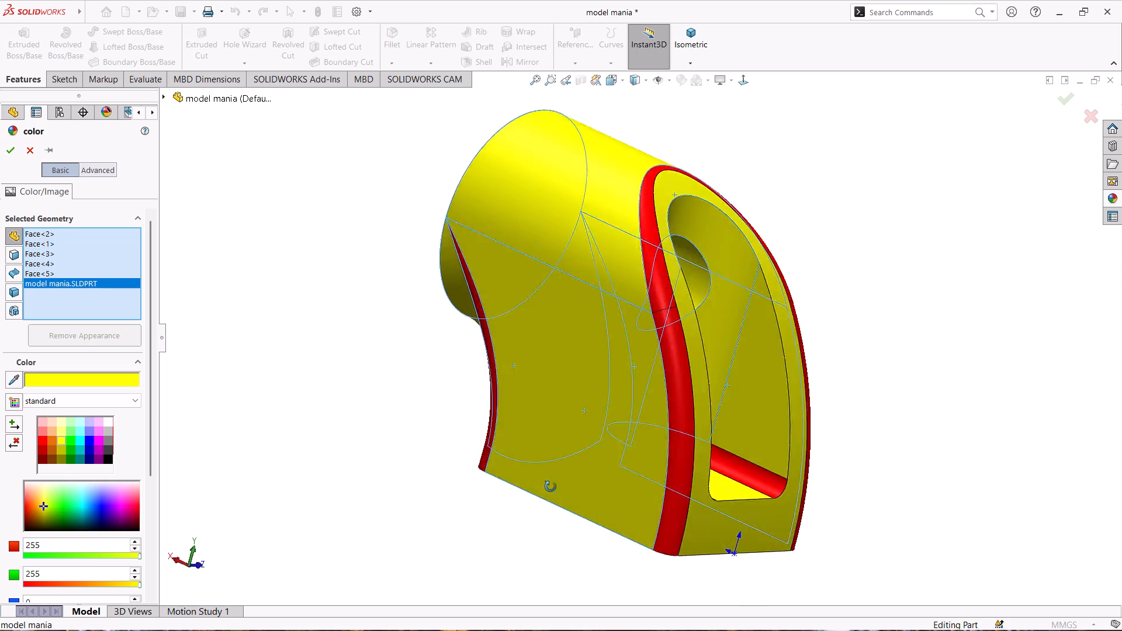
middle_drag(550, 487, 397, 456)
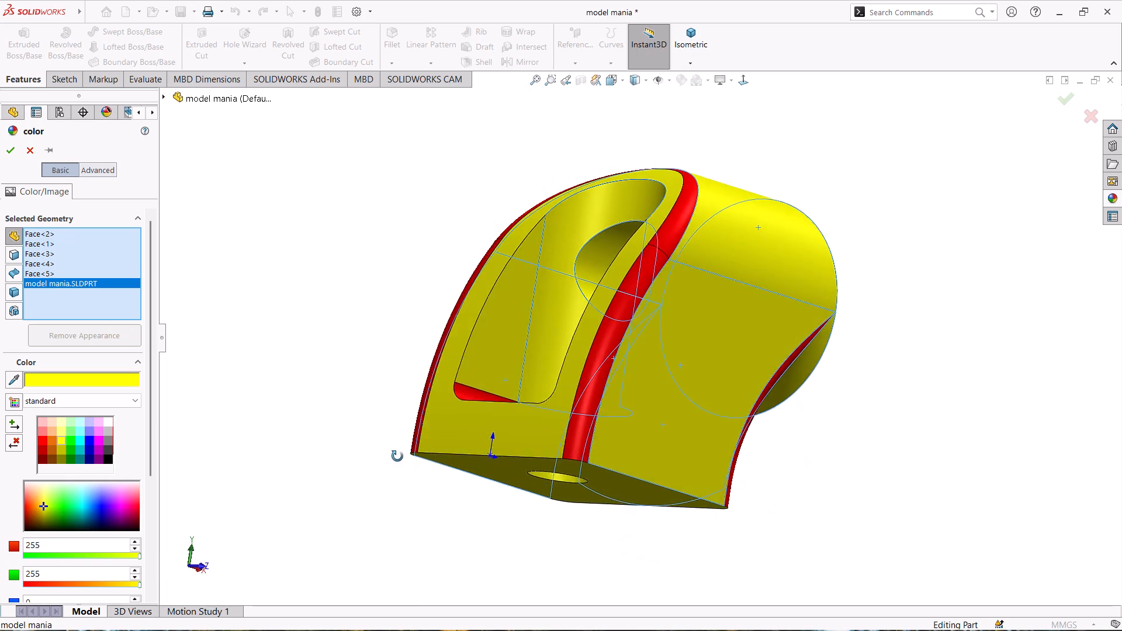
middle_drag(397, 456, 557, 551)
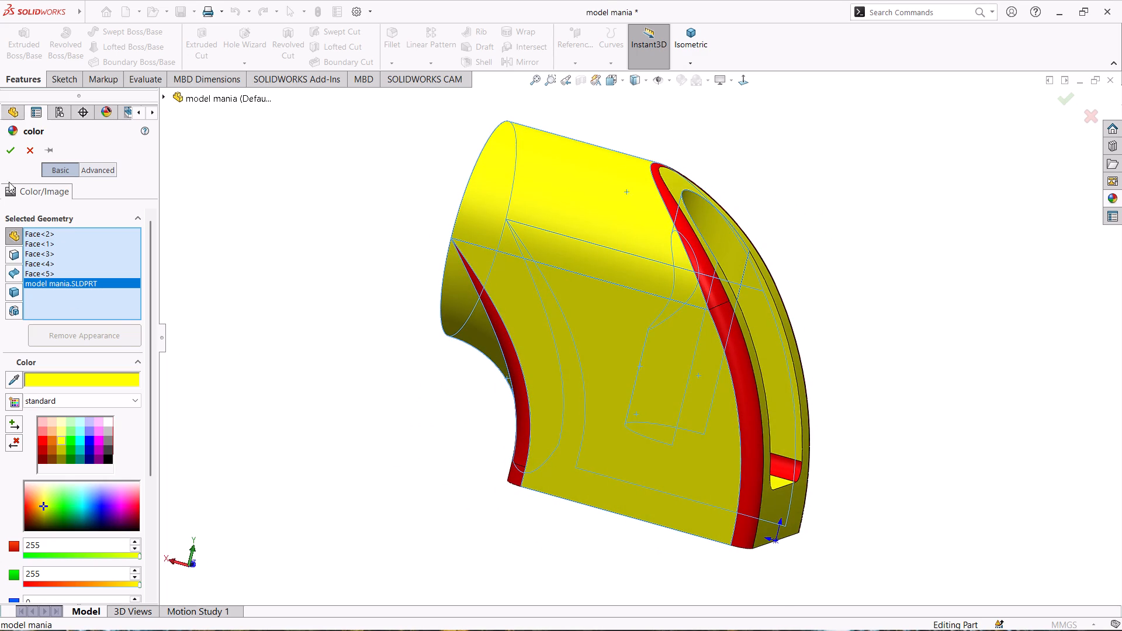
click(12, 153)
Examine the red fillets and yellow body faces from all sides, including in the isometric view.
scroll(760, 387, down, 2)
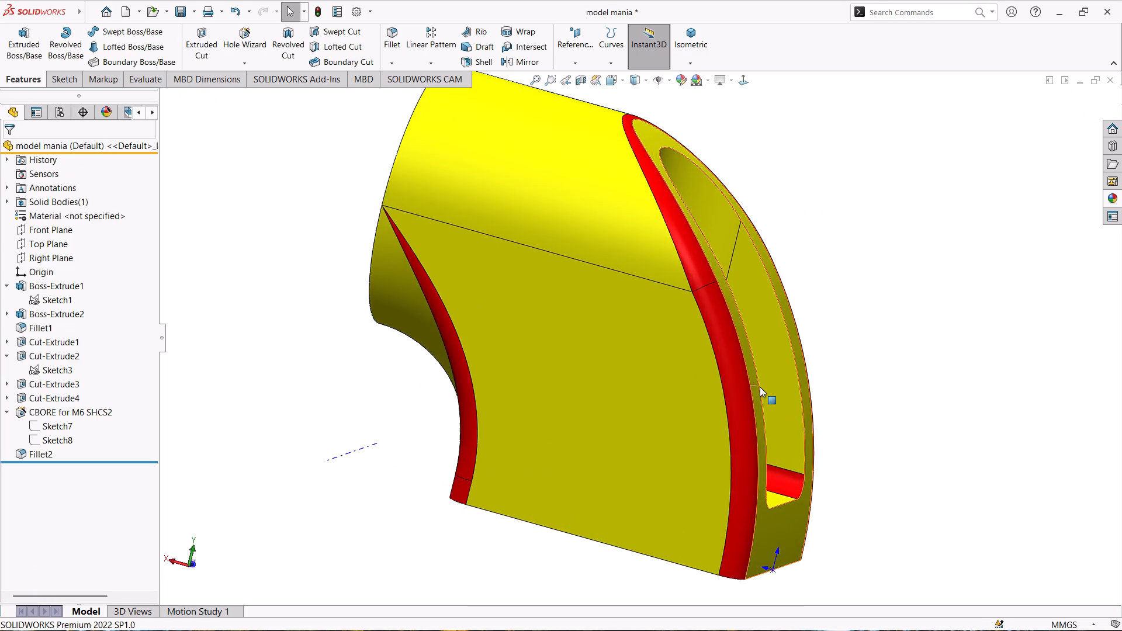
scroll(760, 387, up, 3)
middle_drag(818, 382, 923, 413)
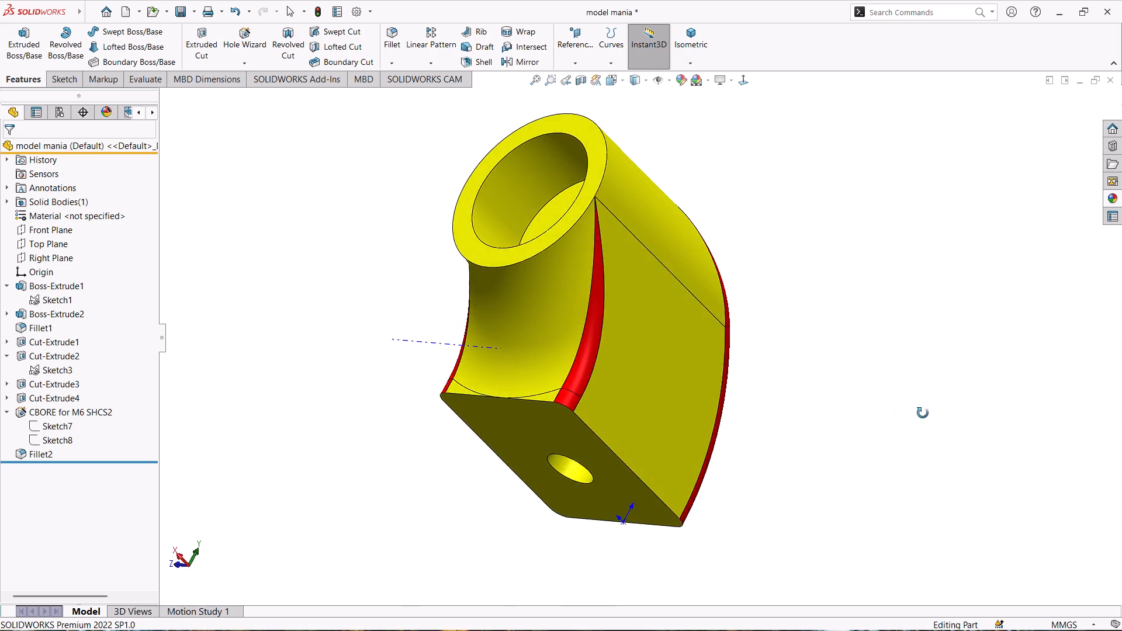
middle_drag(923, 413, 574, 460)
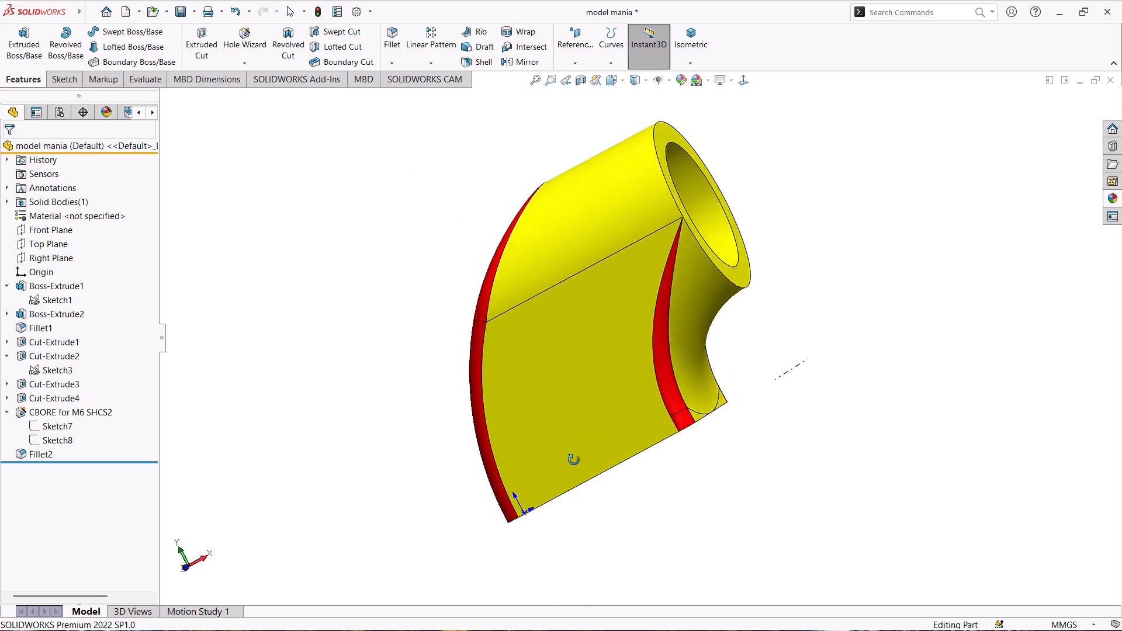
middle_drag(574, 460, 615, 457)
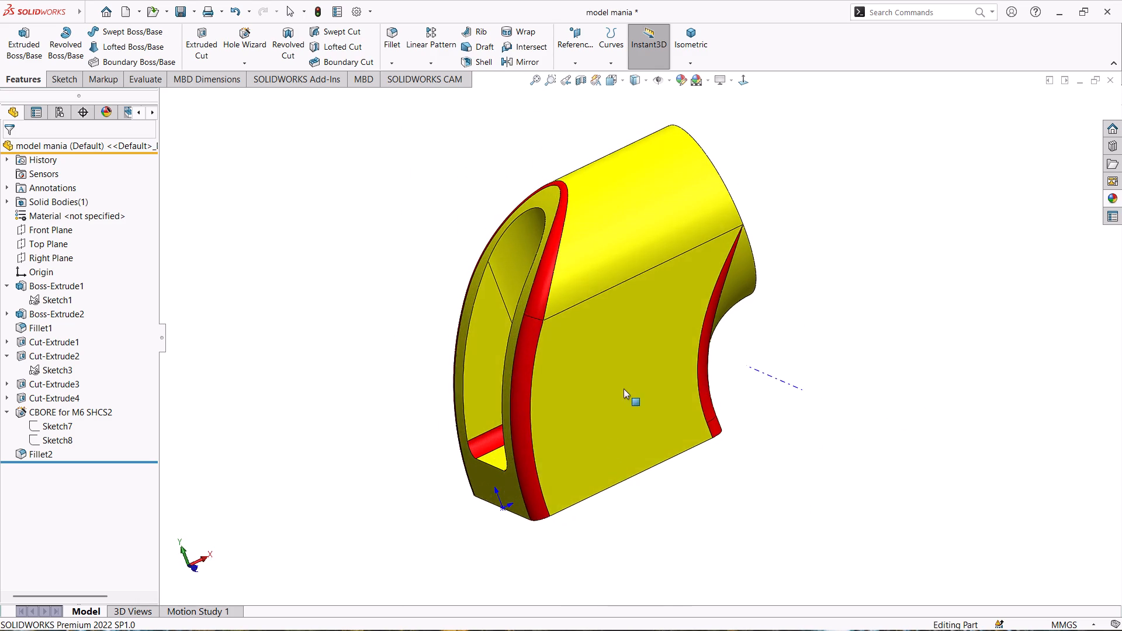
scroll(636, 358, down, 2)
scroll(636, 358, up, 2)
middle_drag(727, 427, 625, 497)
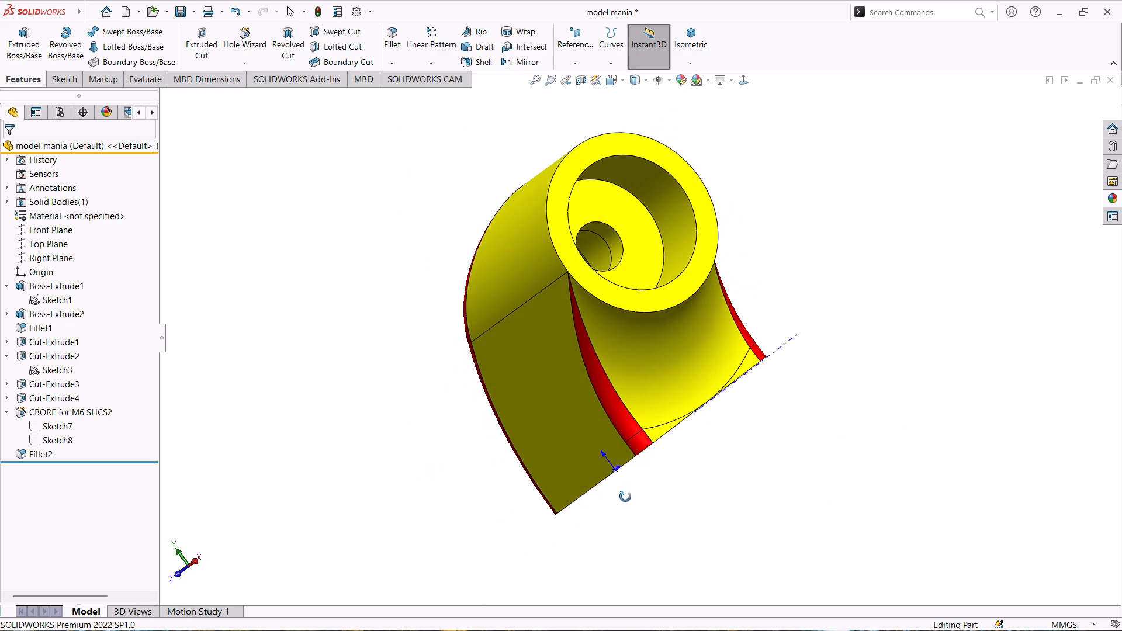
middle_drag(625, 497, 632, 497)
click(681, 40)
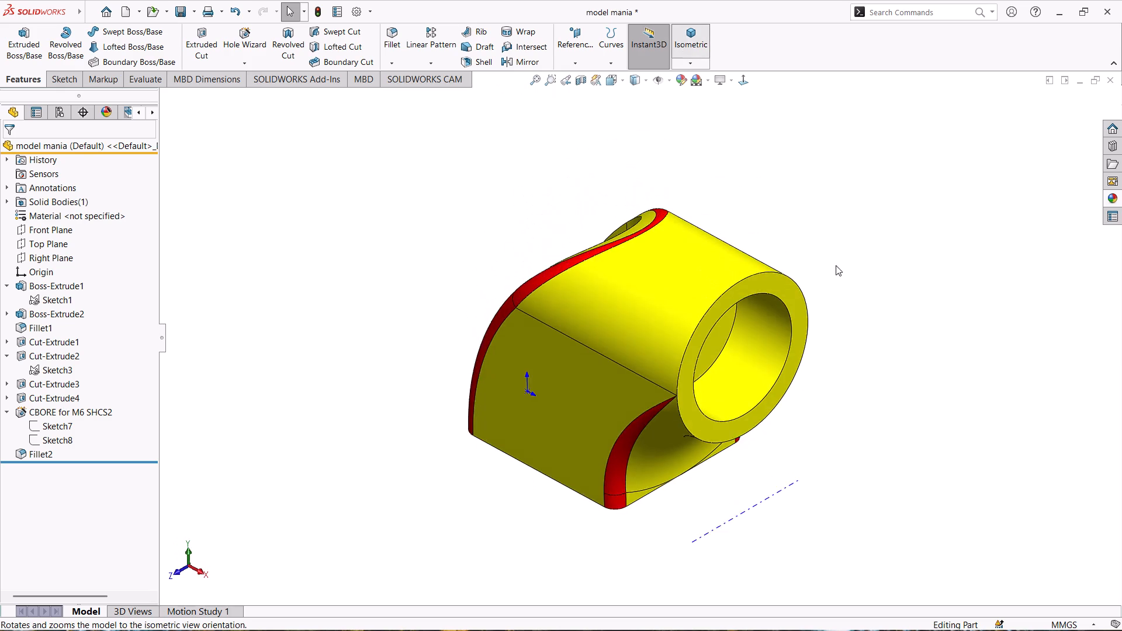
scroll(860, 297, down, 1)
scroll(860, 297, up, 1)
middle_drag(850, 302, 684, 342)
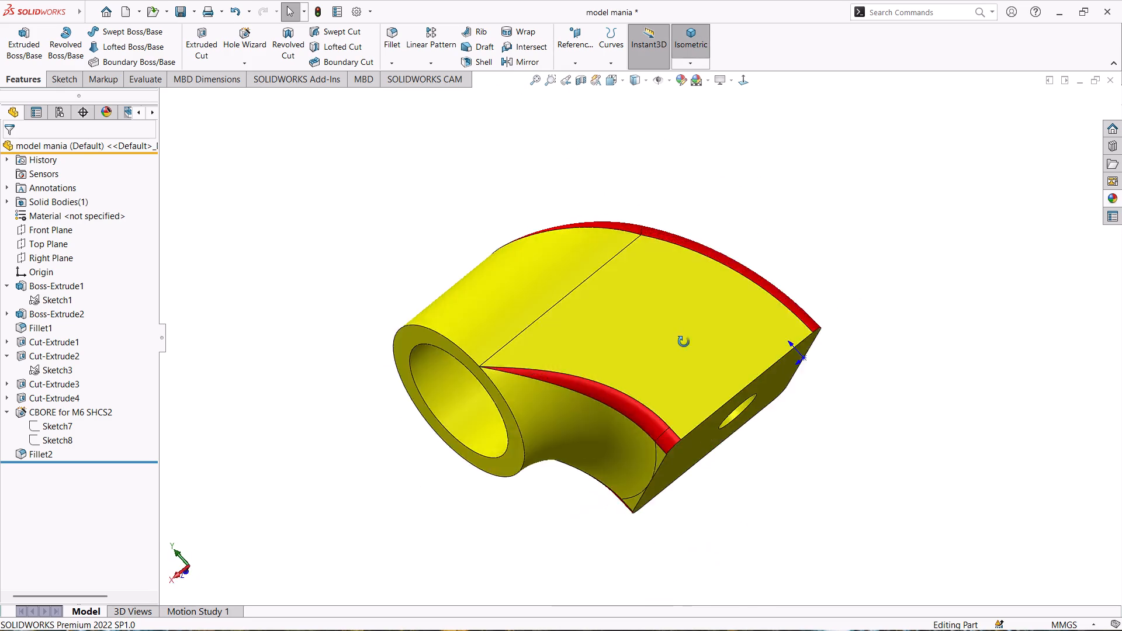
middle_drag(684, 342, 618, 526)
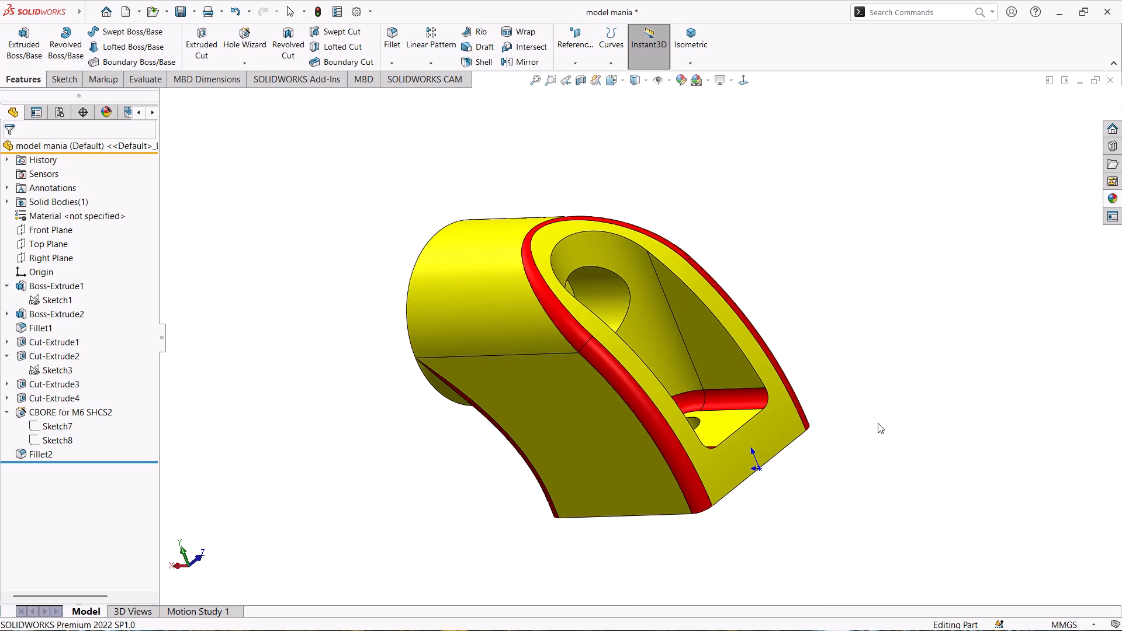
Save the model mania part.
key(ctrl+s)
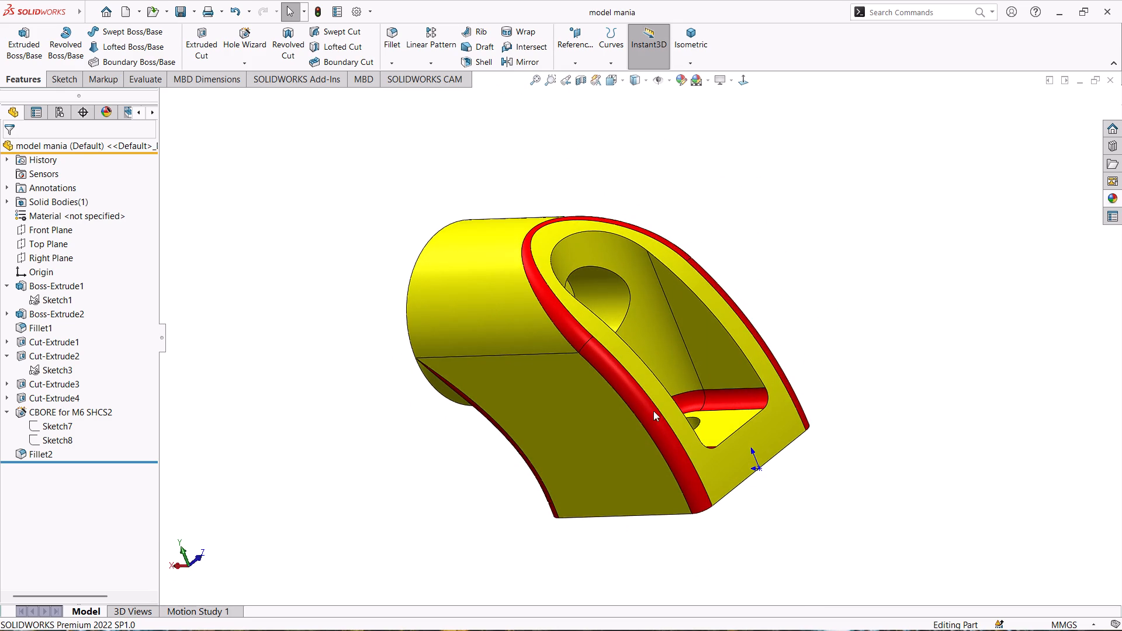
Inspect the finished part all around, including its isometric and normal-to side views, ending on the pocket and counterbore.
scroll(646, 411, down, 2)
scroll(645, 408, up, 3)
middle_drag(393, 299, 485, 205)
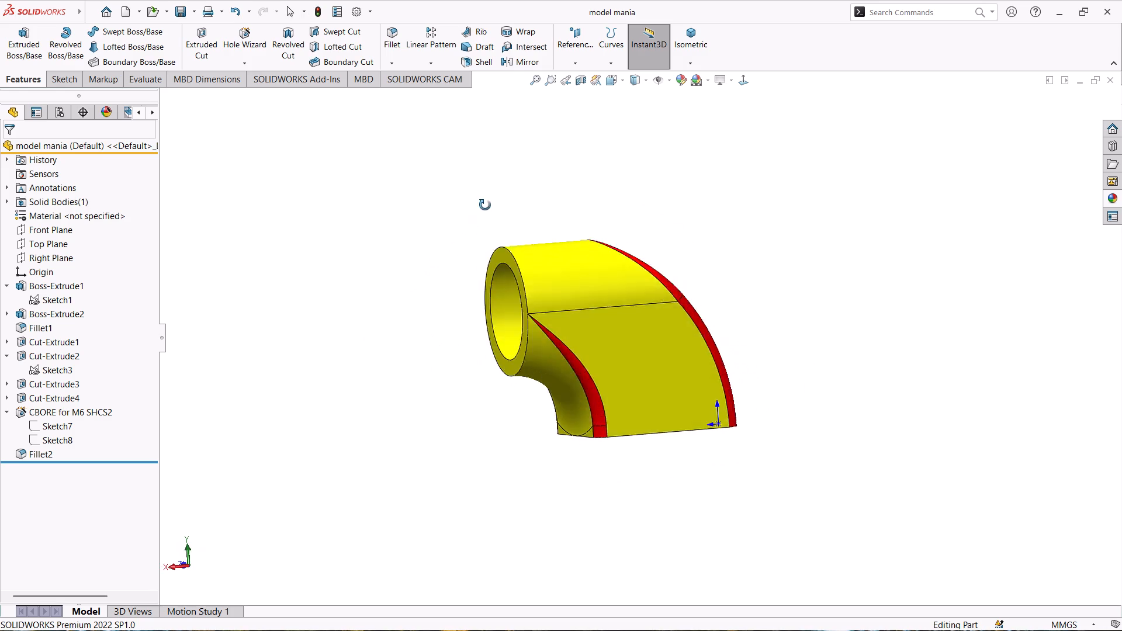
middle_drag(485, 205, 421, 86)
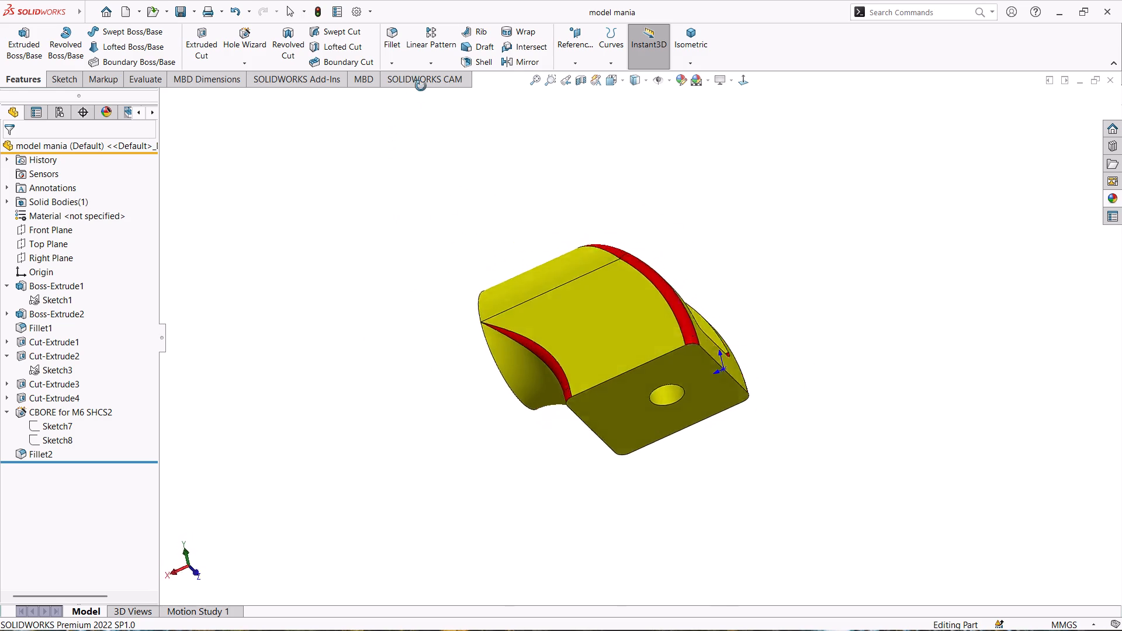
middle_drag(421, 86, 406, 220)
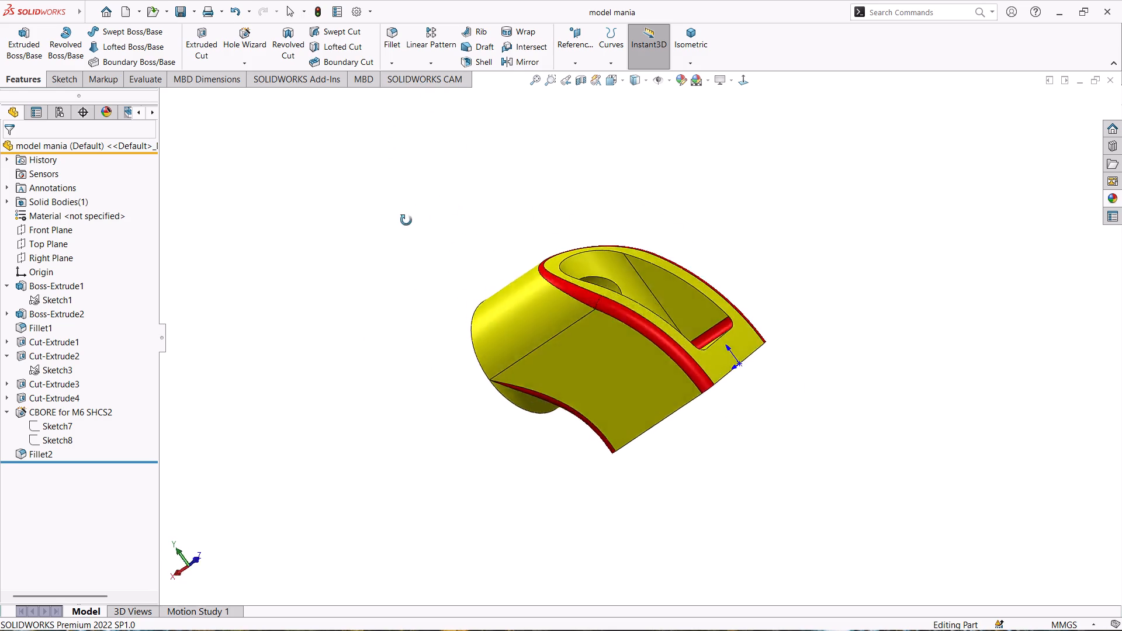
middle_drag(406, 220, 378, 391)
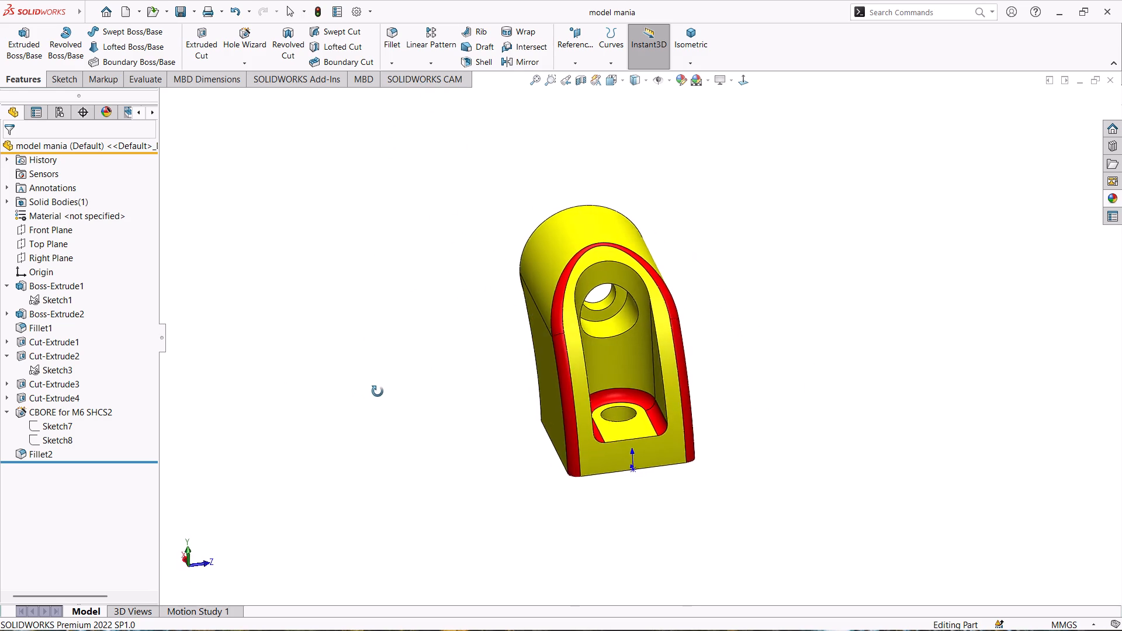
middle_drag(378, 391, 338, 393)
scroll(749, 379, down, 2)
scroll(749, 378, up, 2)
middle_drag(751, 374, 738, 396)
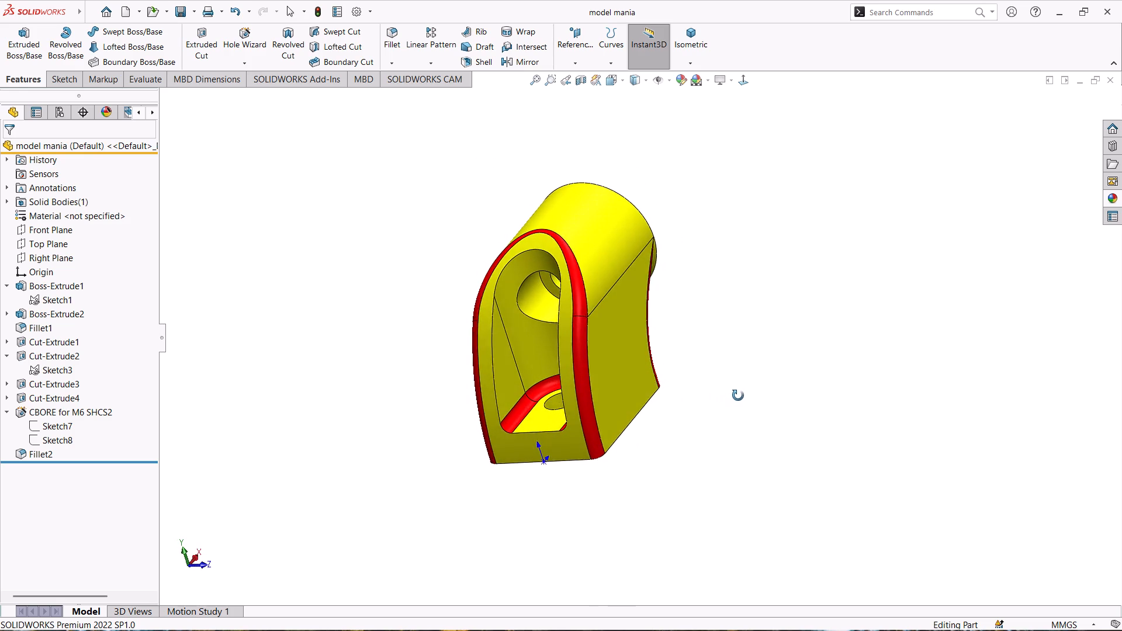
middle_drag(738, 396, 746, 395)
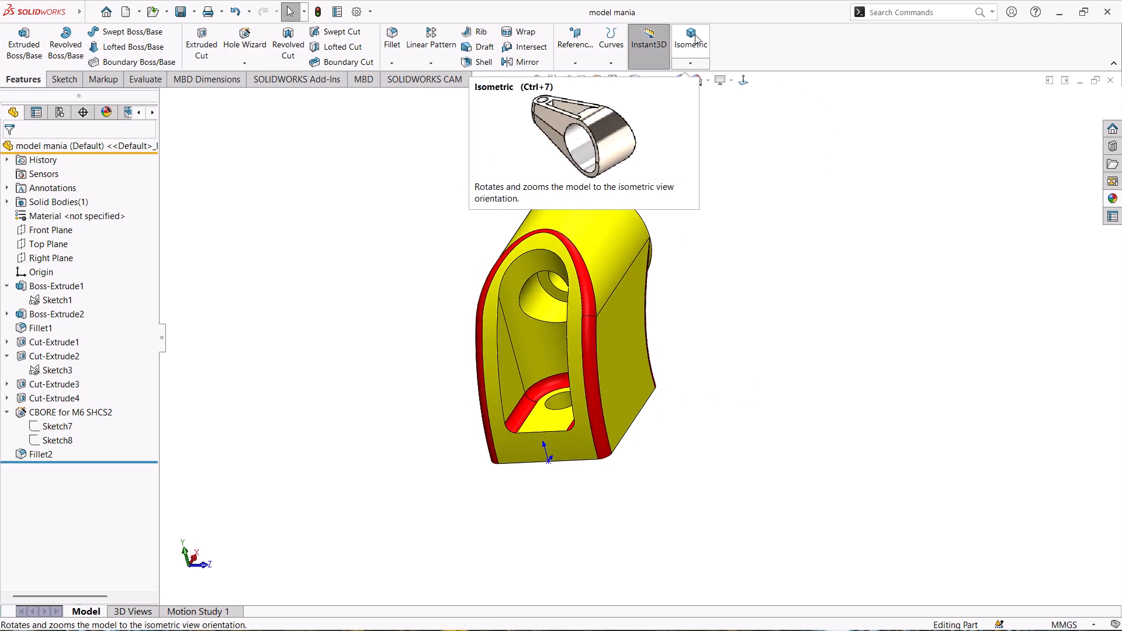
click(695, 34)
click(744, 82)
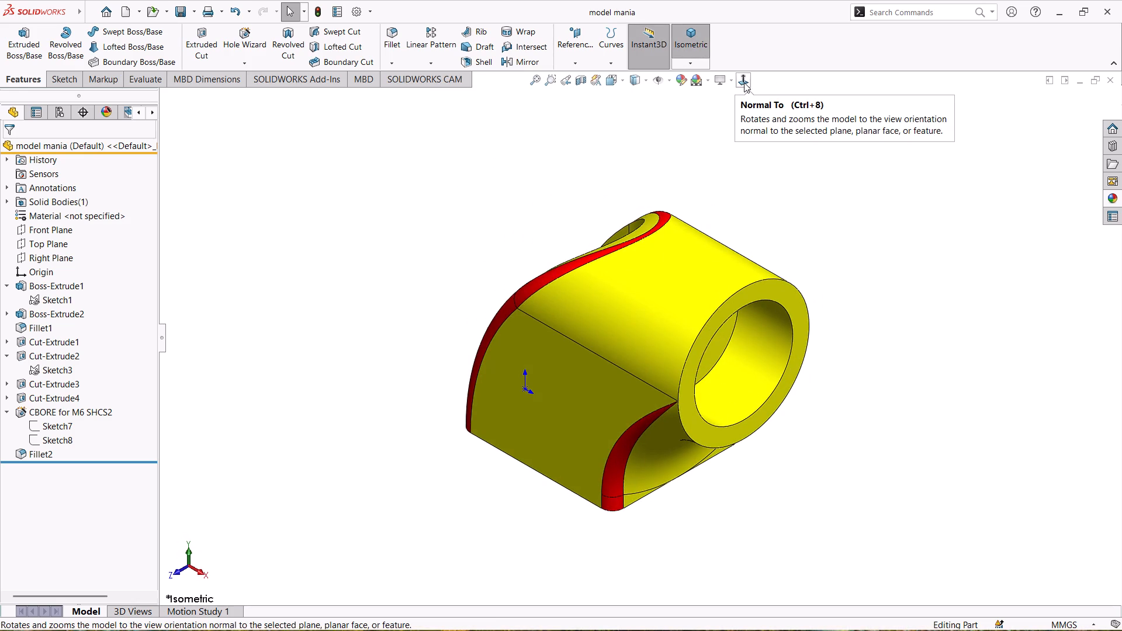
click(744, 82)
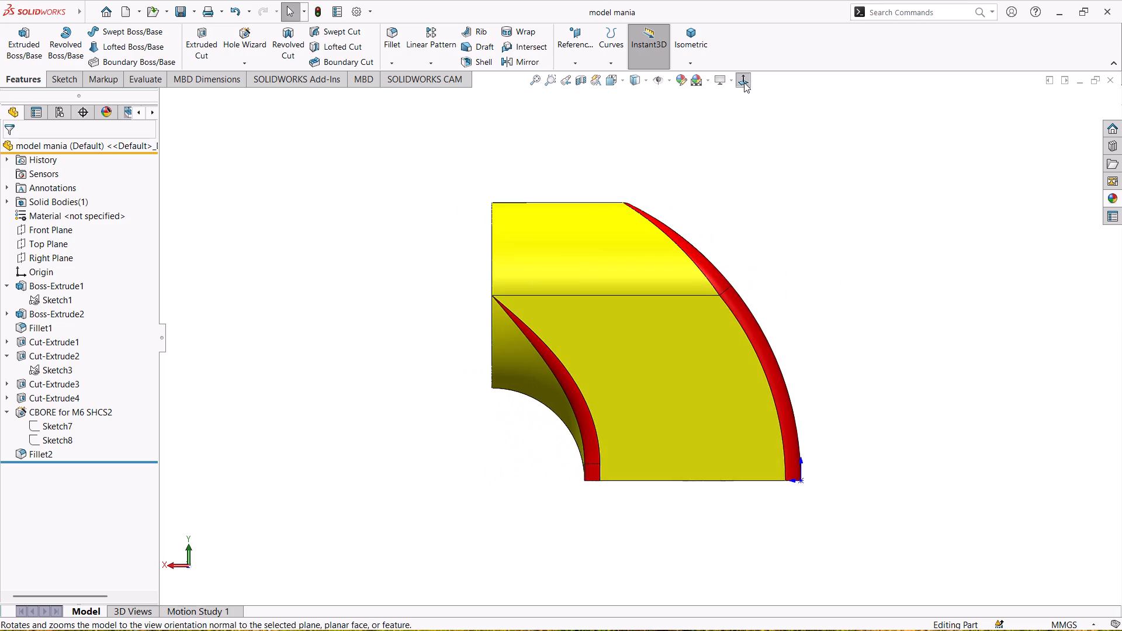
click(744, 82)
middle_drag(846, 160, 822, 175)
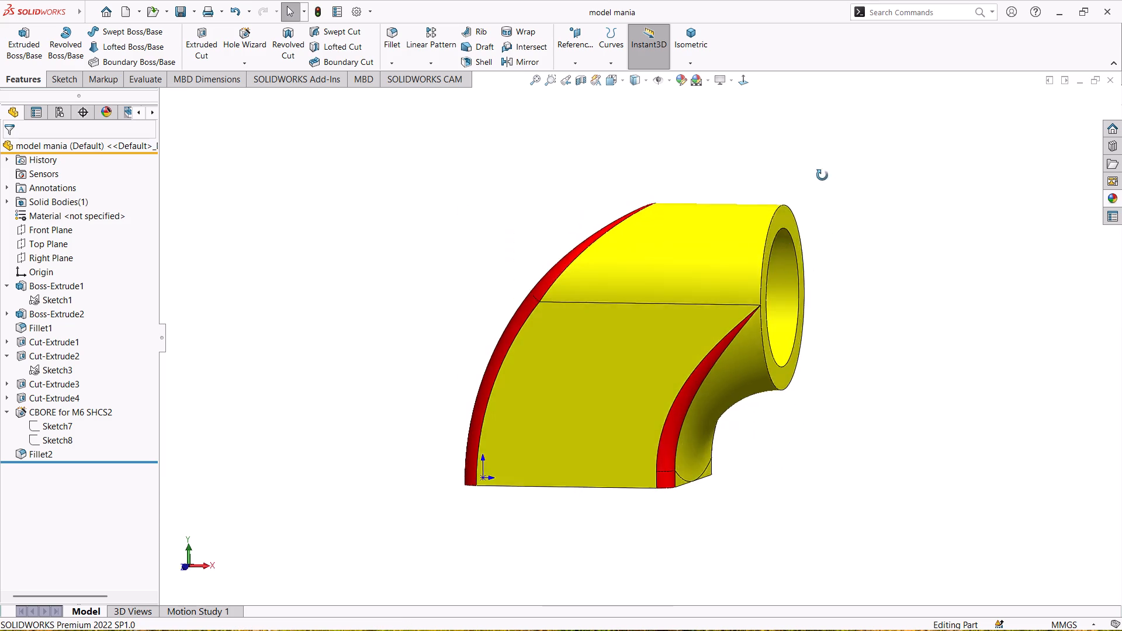
middle_drag(822, 175, 497, 272)
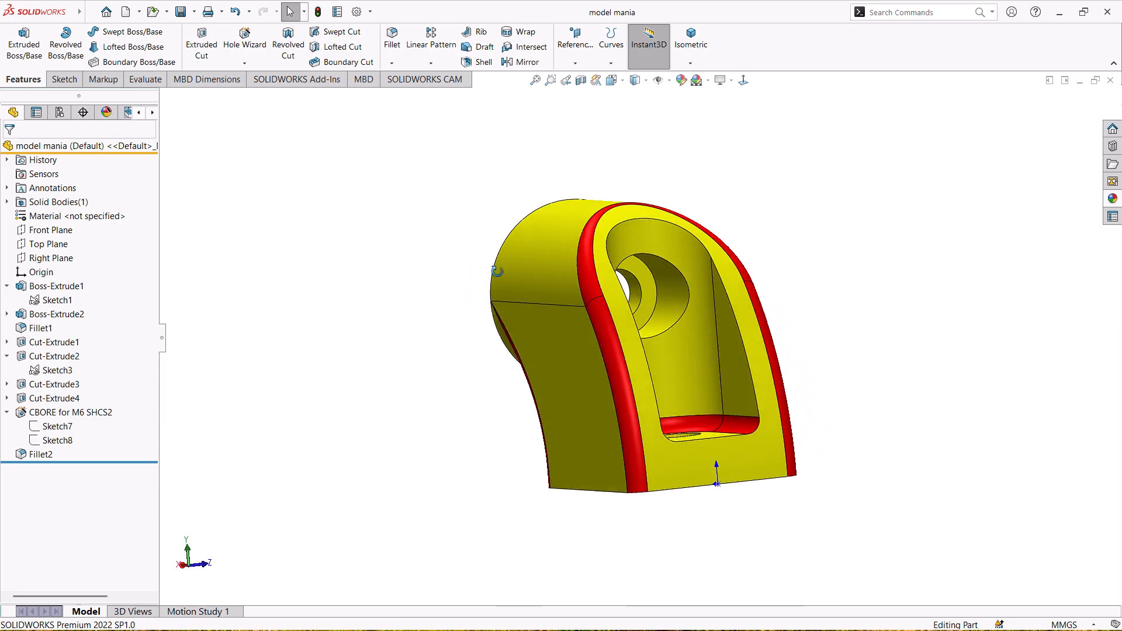
middle_drag(497, 272, 494, 292)
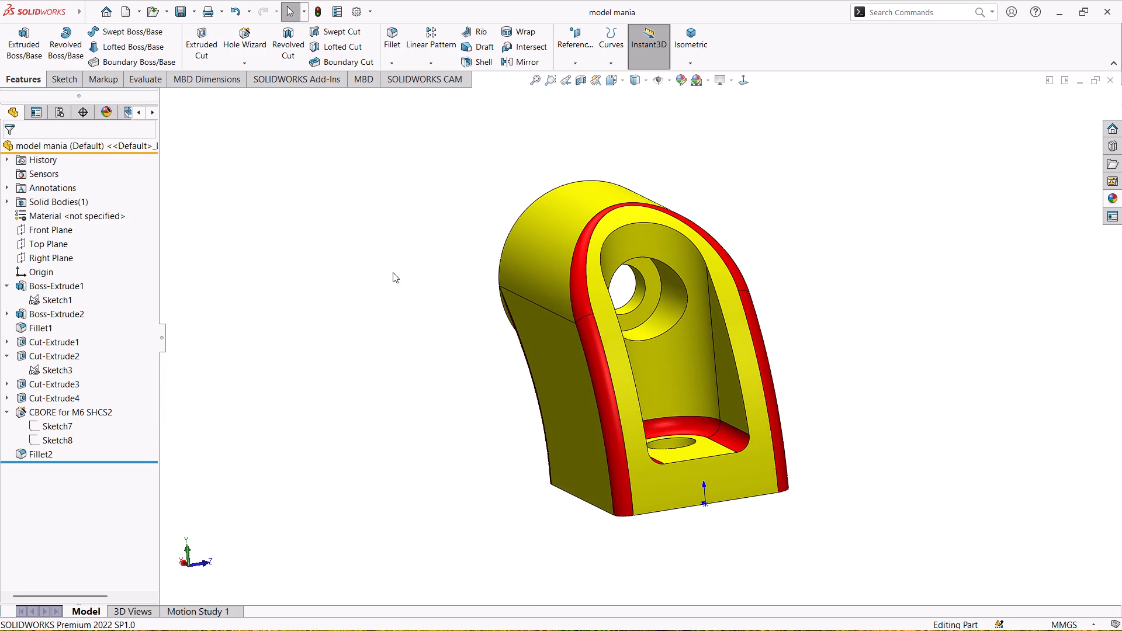
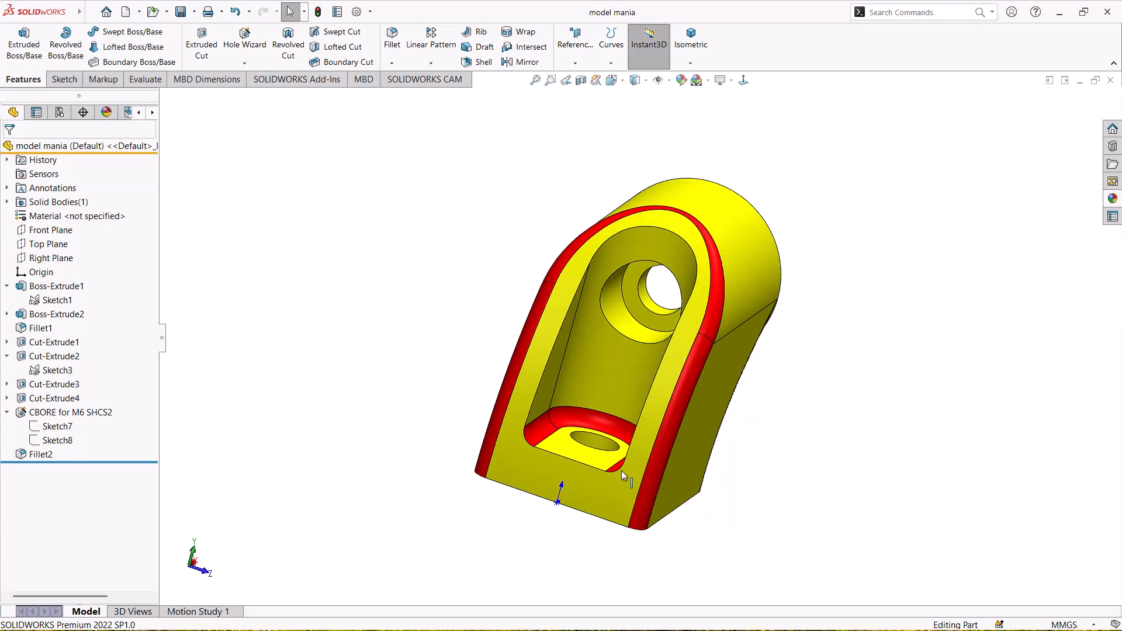
Add a 2 mm fillet around the front pocket's outer opening edge, with tangent propagation and full preview.
click(567, 456)
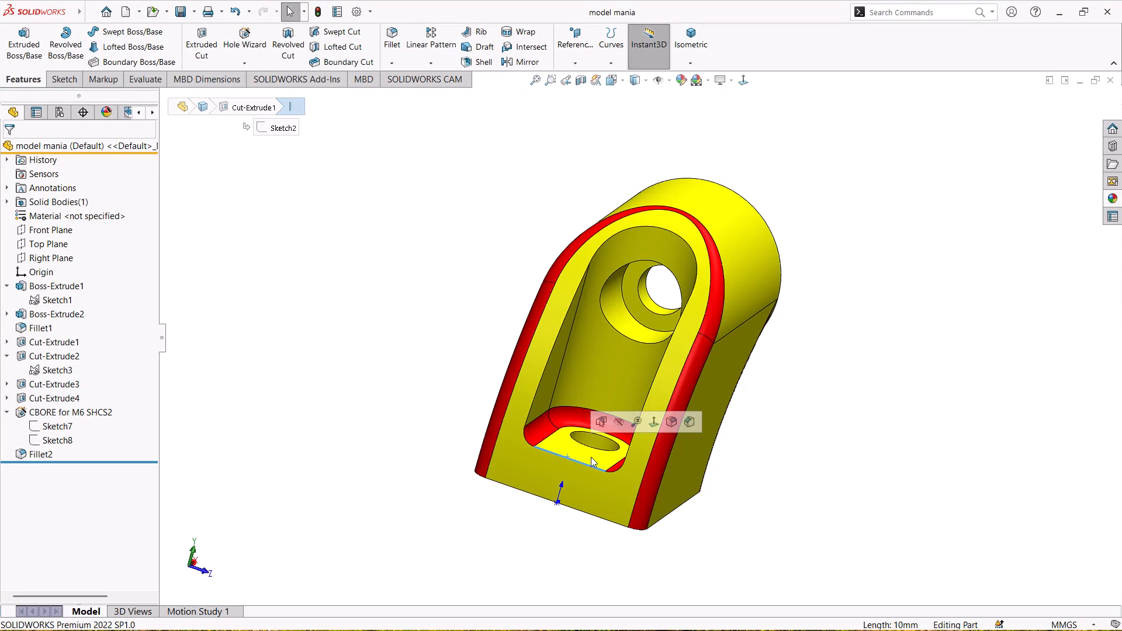
click(671, 420)
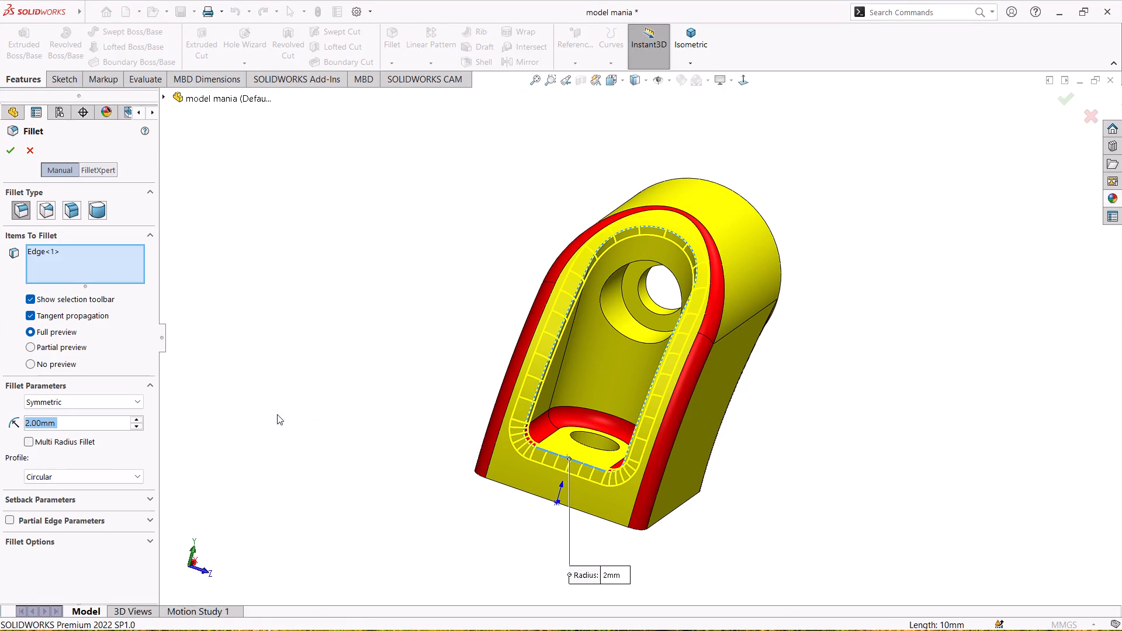
click(13, 145)
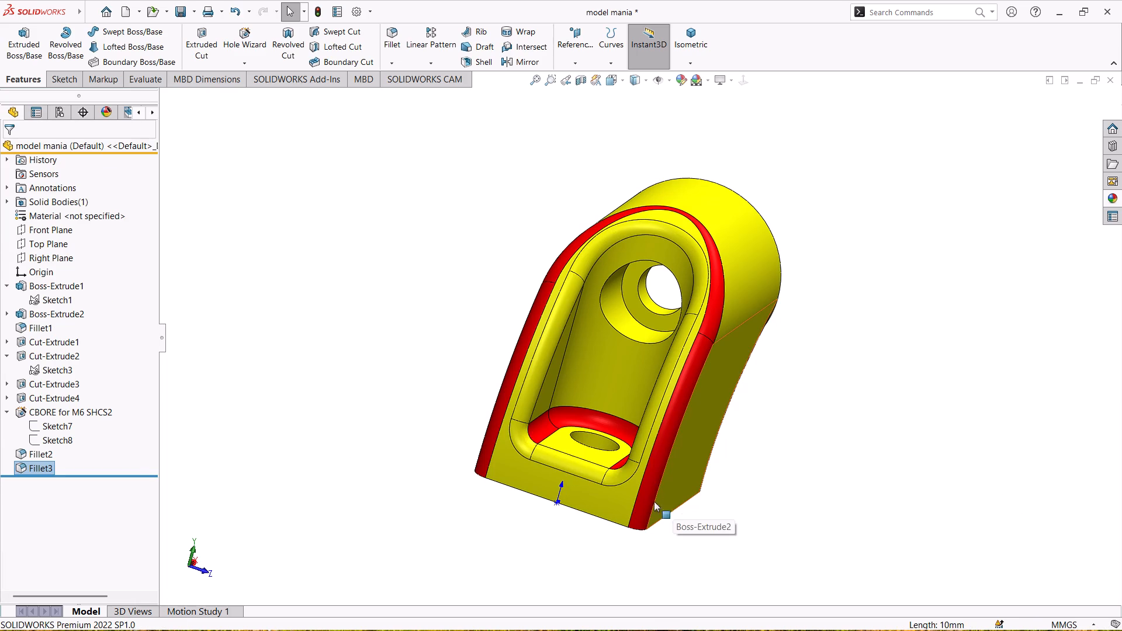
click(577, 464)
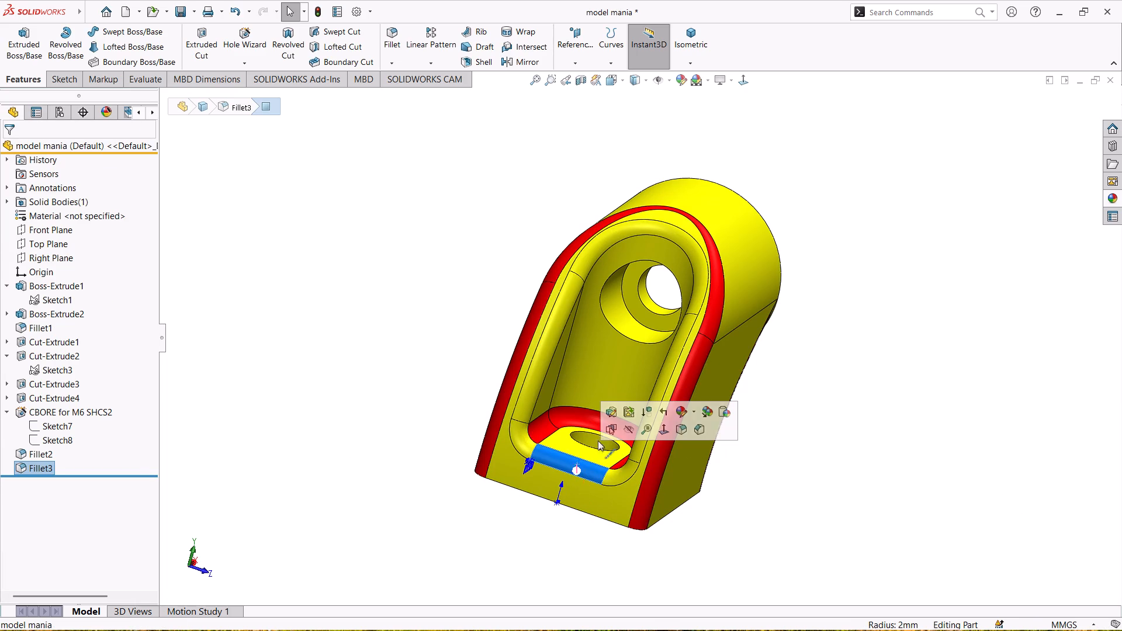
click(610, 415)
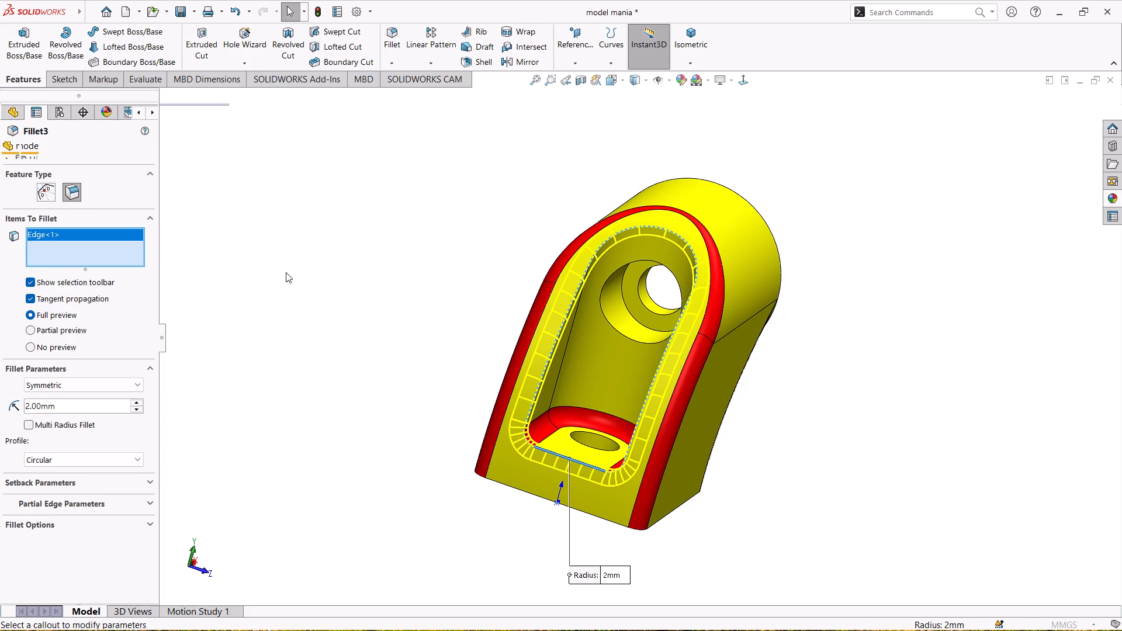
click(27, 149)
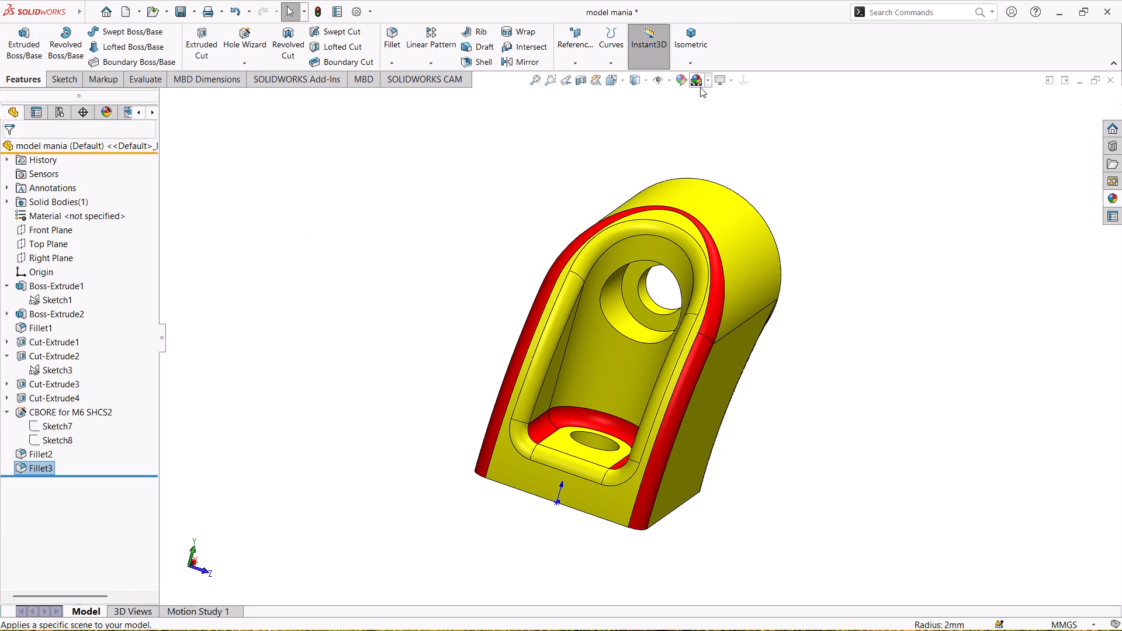
Apply the standard red colour to the whole fillet feature around the pocket opening, and accept it.
click(680, 78)
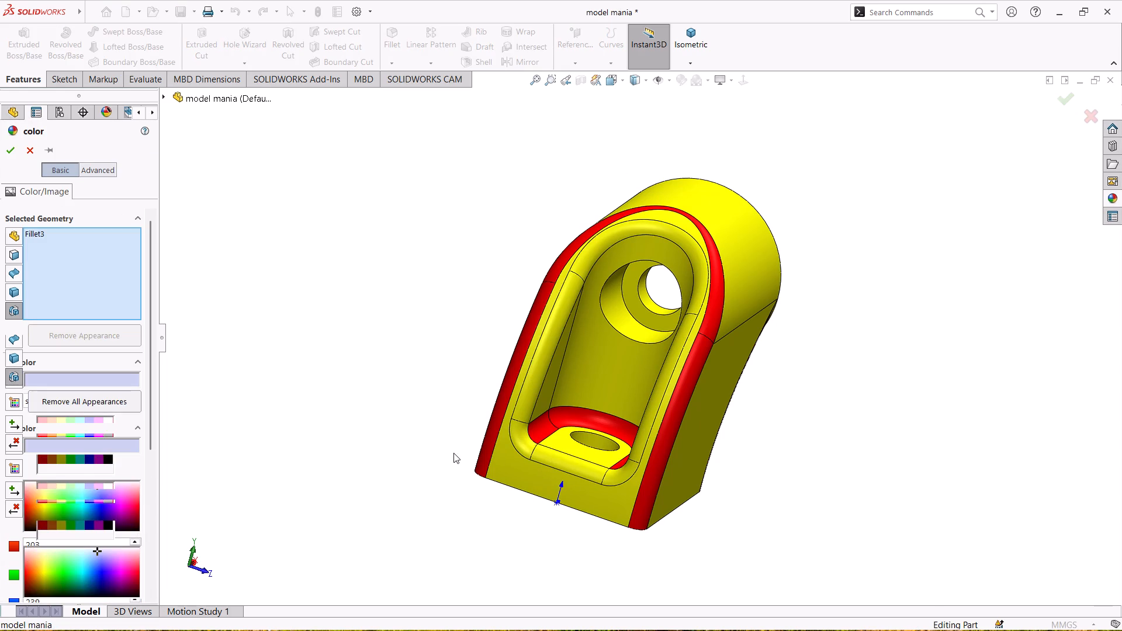
click(41, 504)
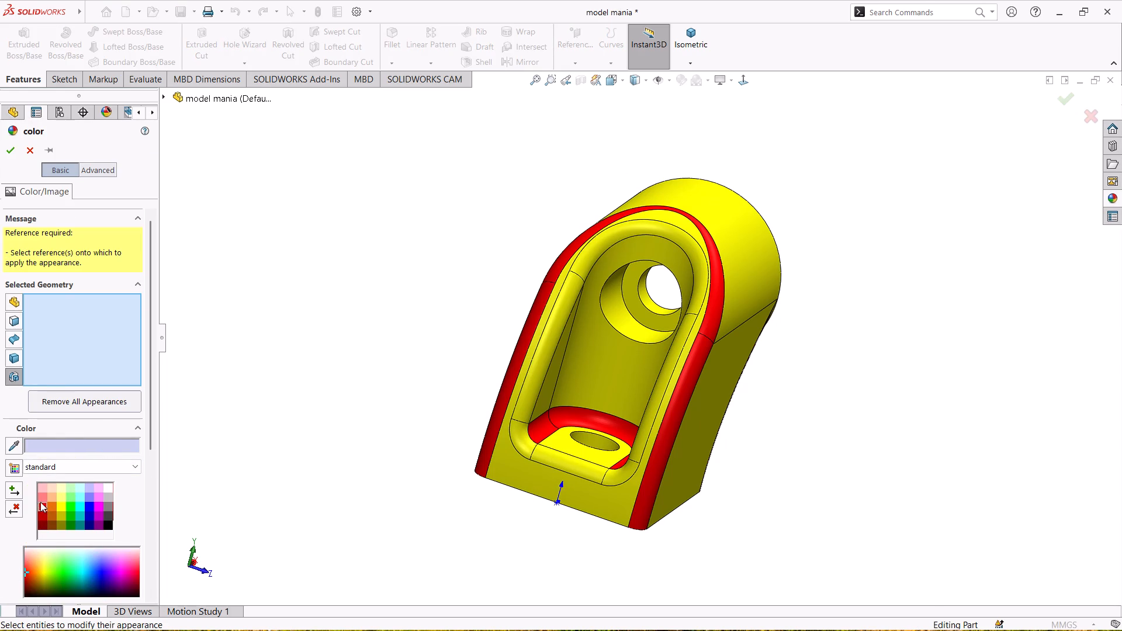
click(566, 459)
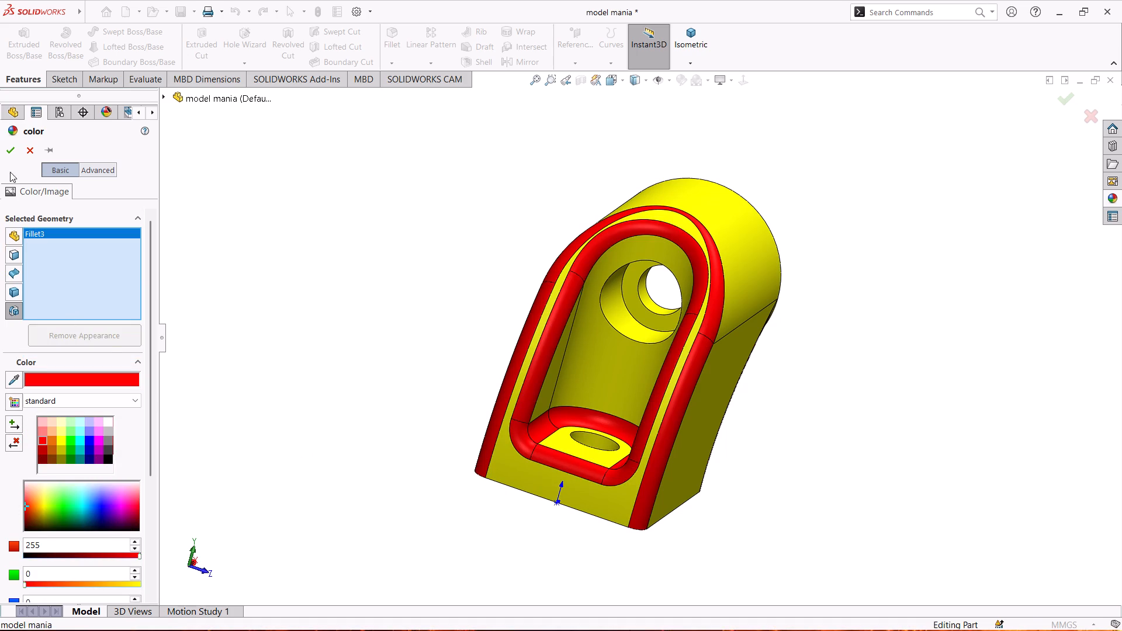
click(11, 155)
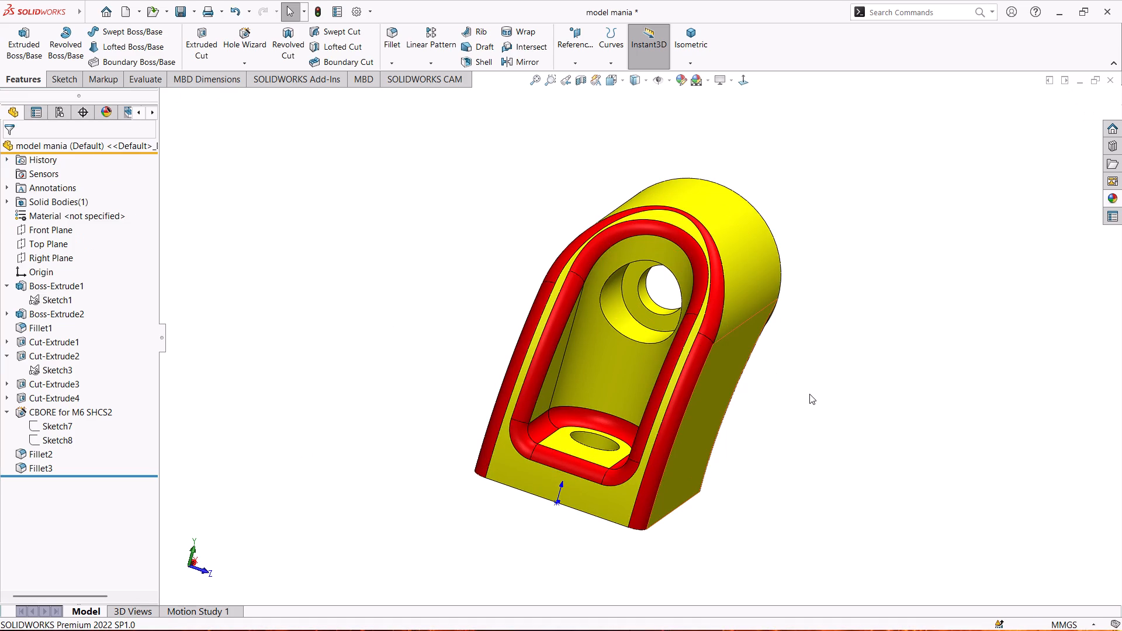
Examine the red pocket-rim fillet and the yellow body from several angles around the front and side.
scroll(410, 391, up, 1)
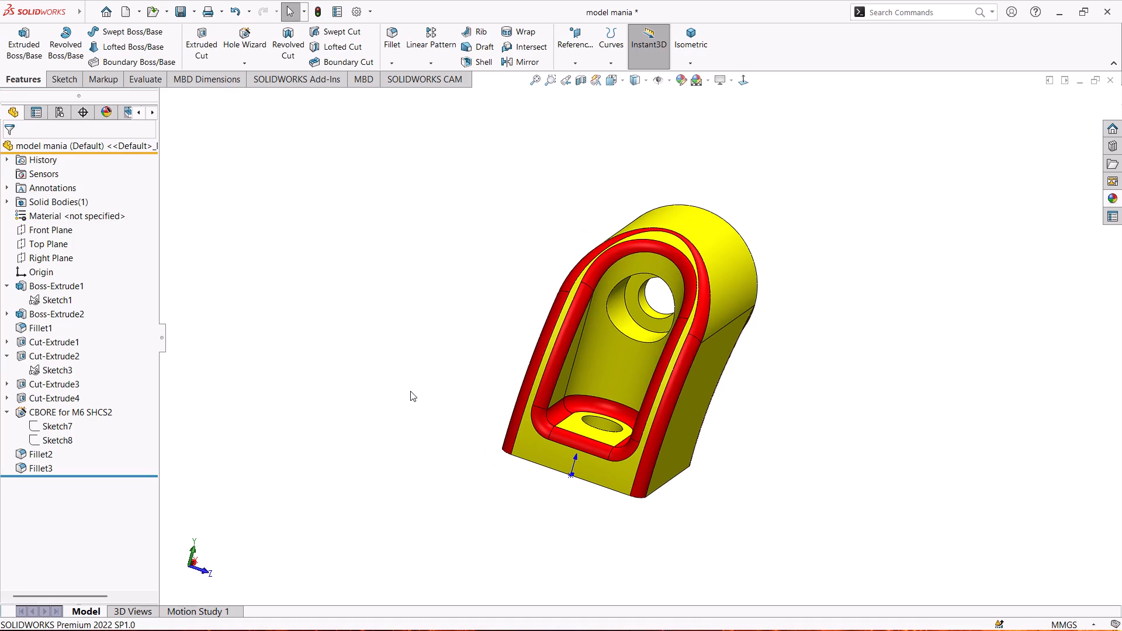
middle_drag(410, 391, 400, 405)
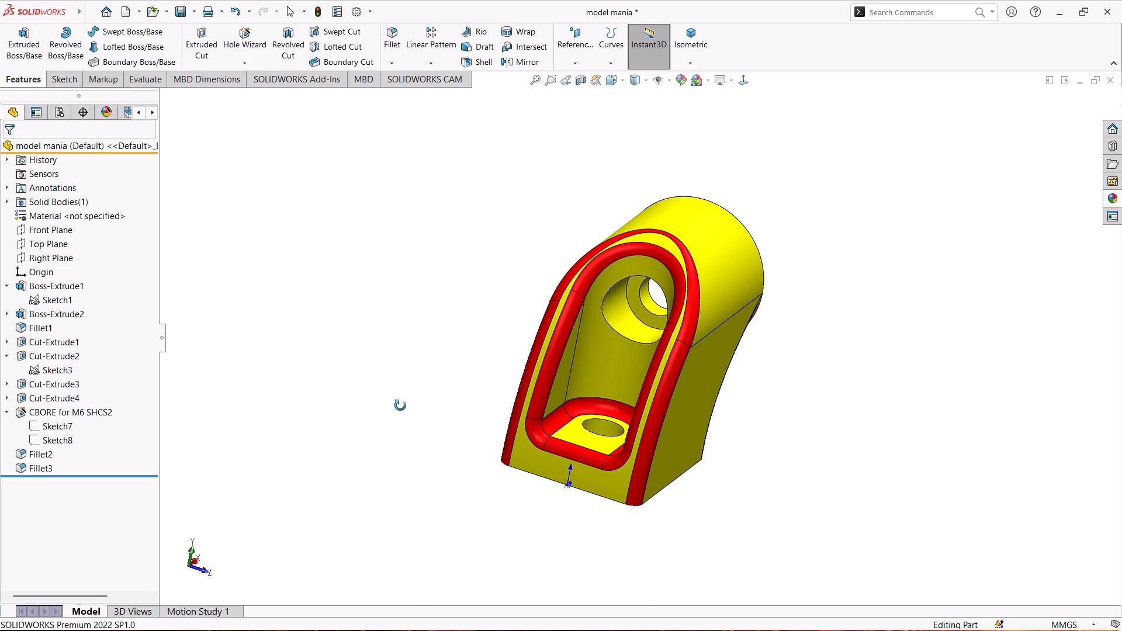
middle_drag(400, 405, 391, 393)
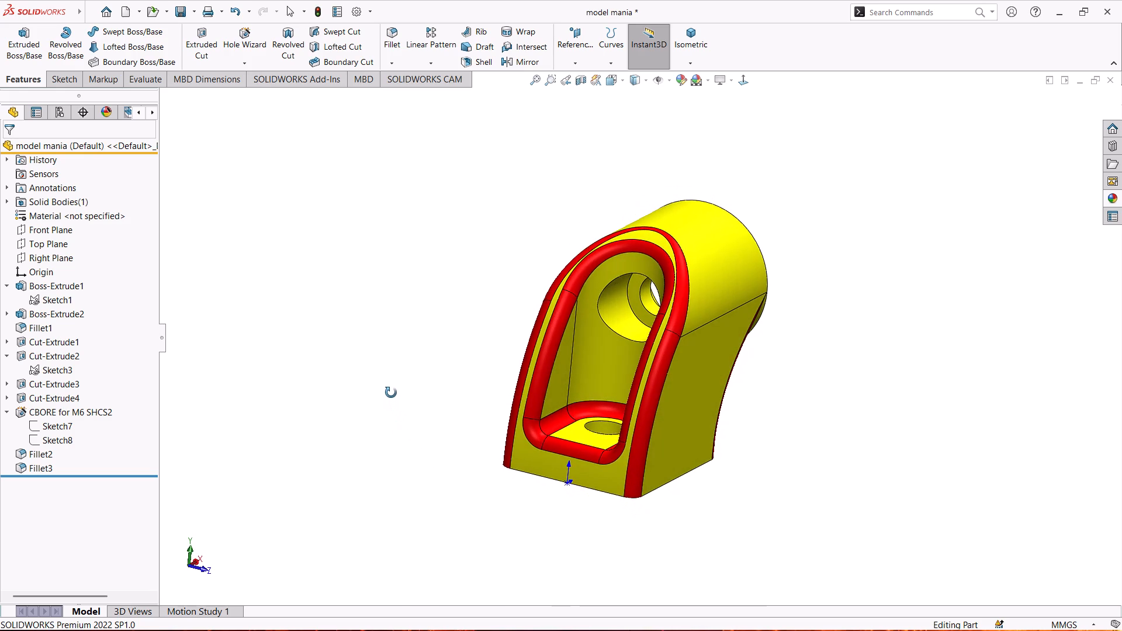
middle_drag(391, 393, 383, 373)
scroll(855, 323, down, 1)
middle_drag(855, 323, 855, 318)
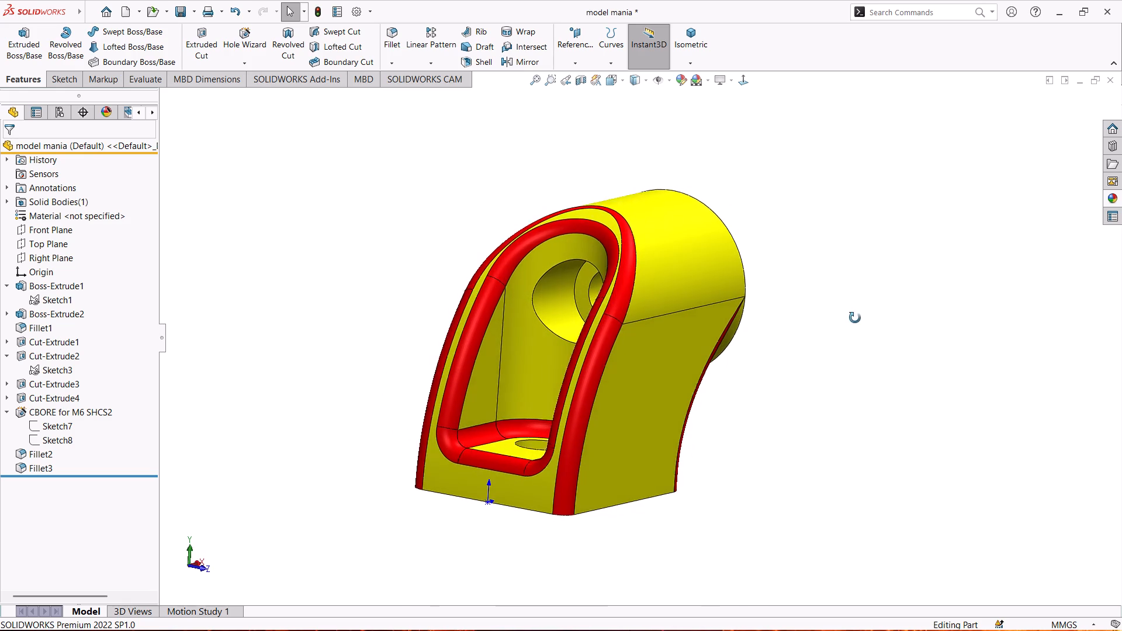
middle_drag(855, 318, 836, 355)
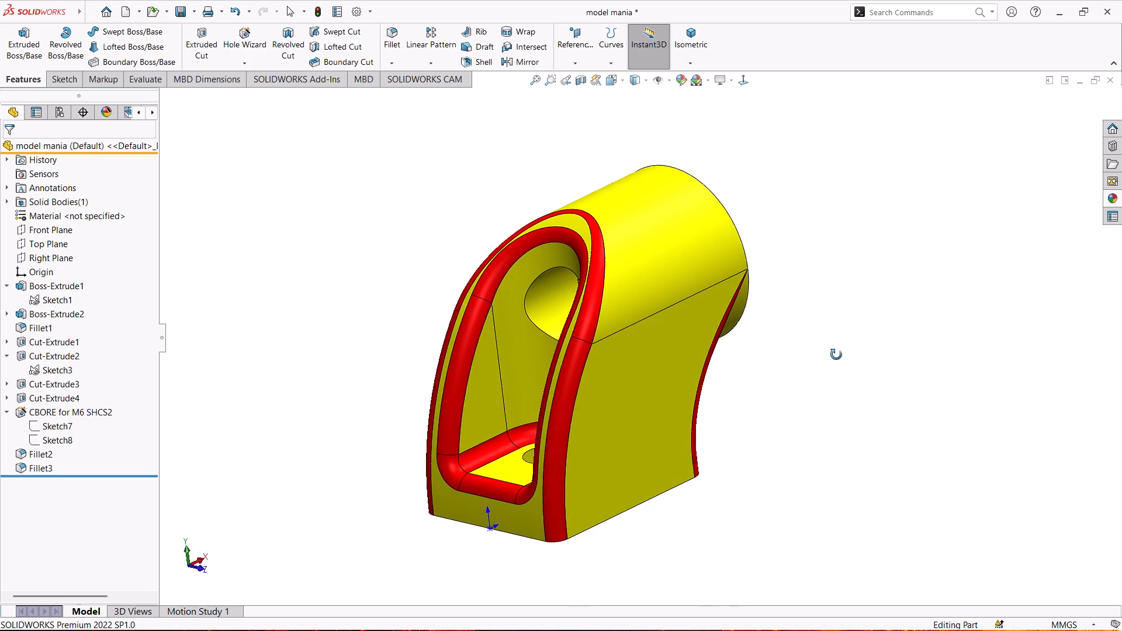
middle_drag(836, 355, 857, 329)
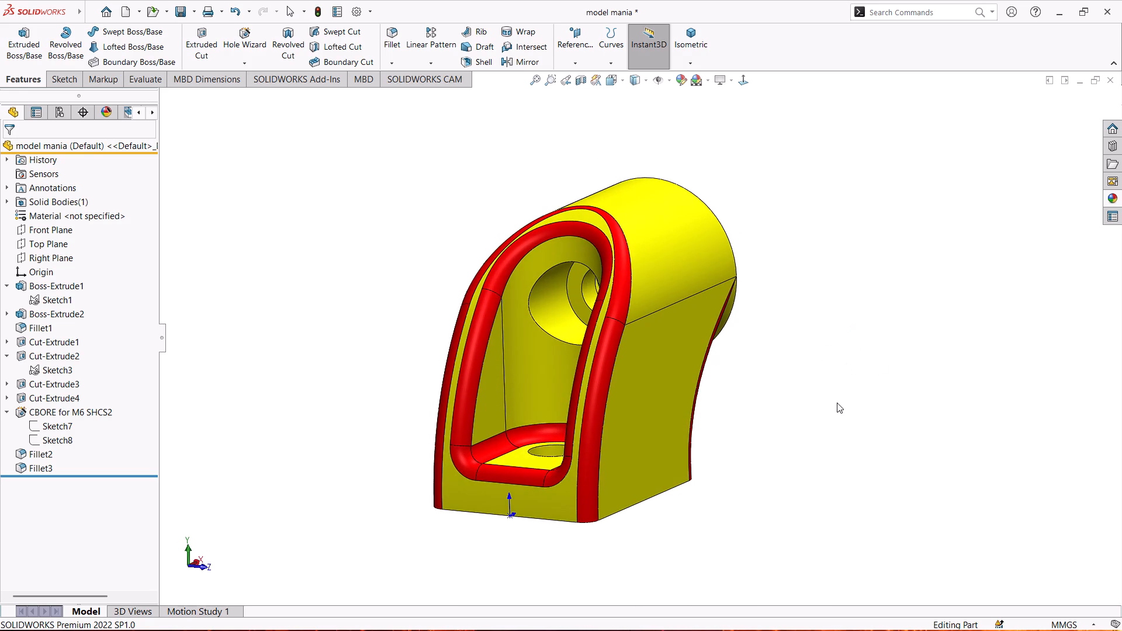
click(837, 403)
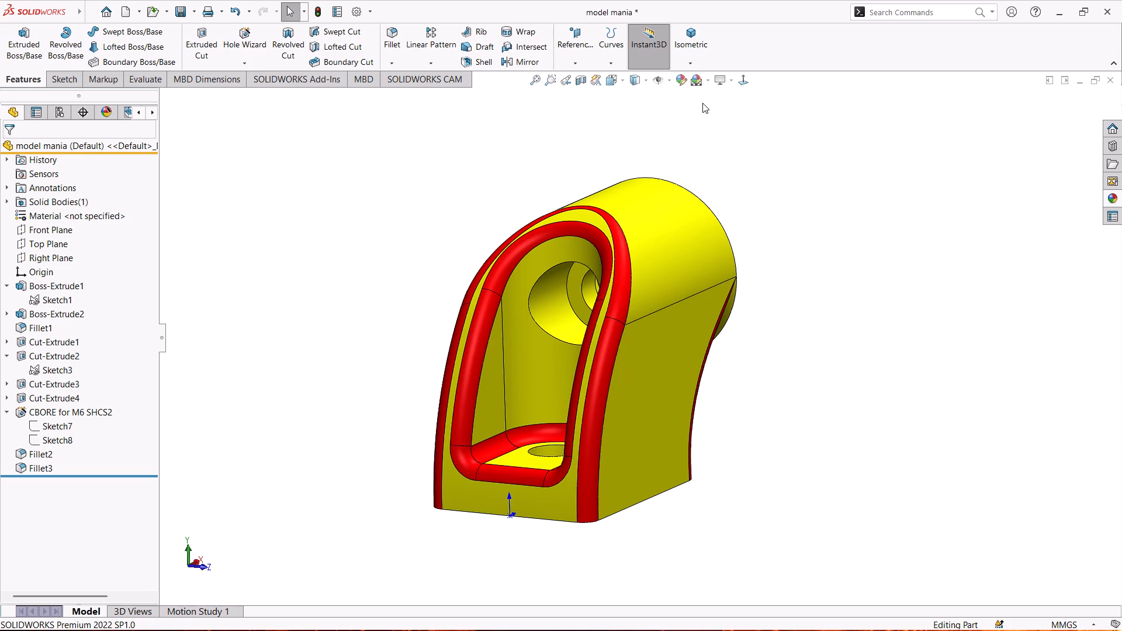
Turn off the display of origins in the graphics area.
click(668, 82)
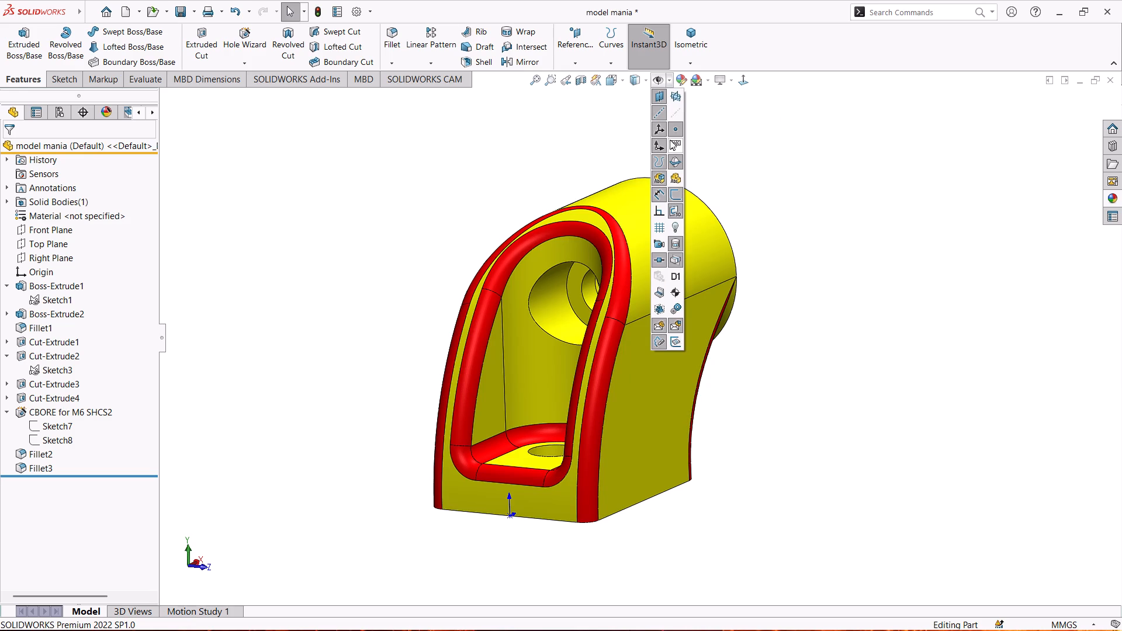
click(657, 138)
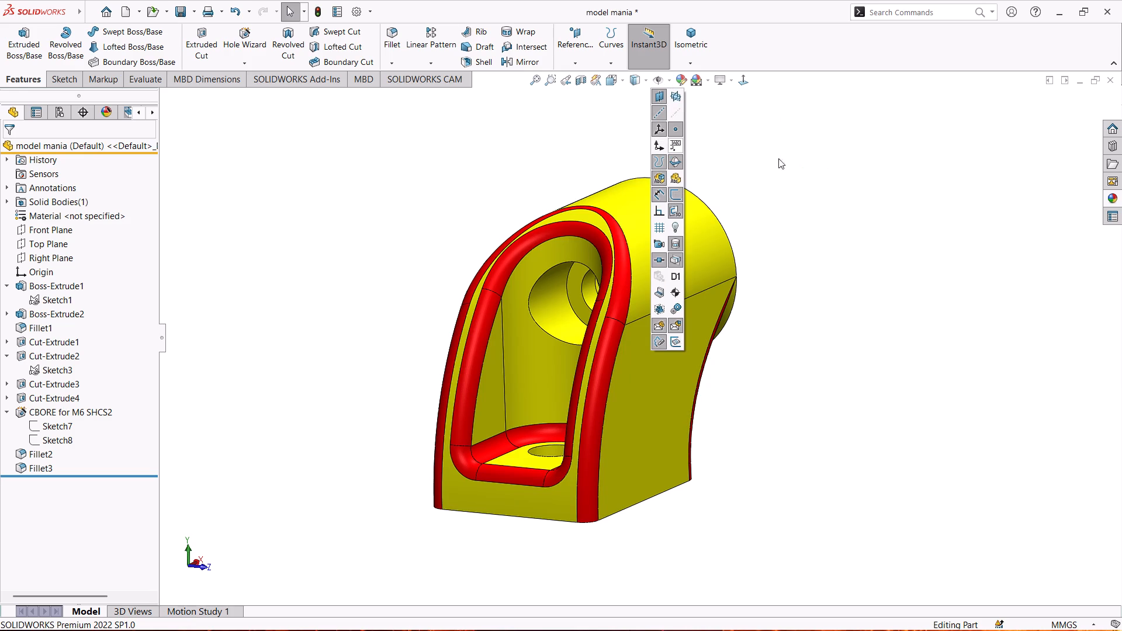
click(851, 178)
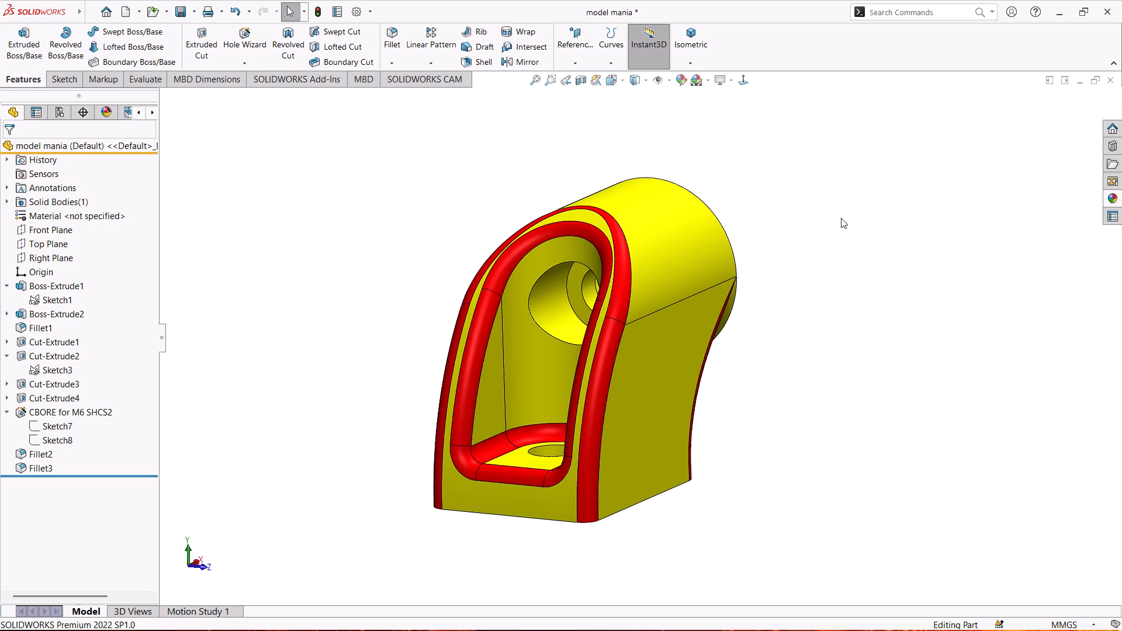
Save the model mania part.
key(ctrl+s)
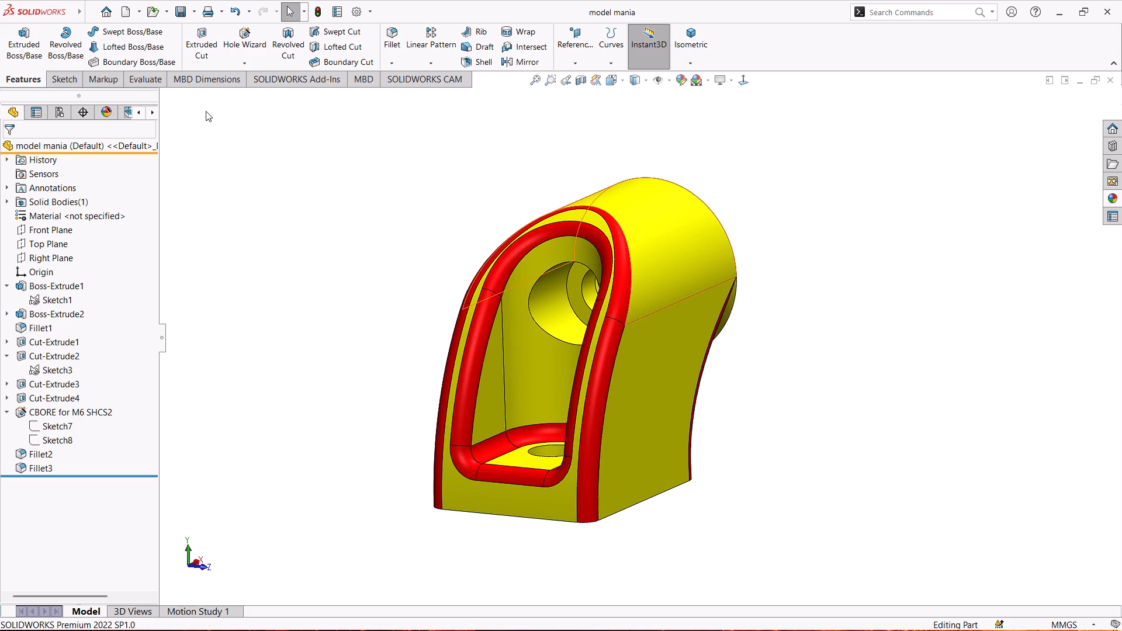
Print the current screen image with Microsoft Print to PDF, saving it as "model mania" in the SolidWorks folder.
click(207, 6)
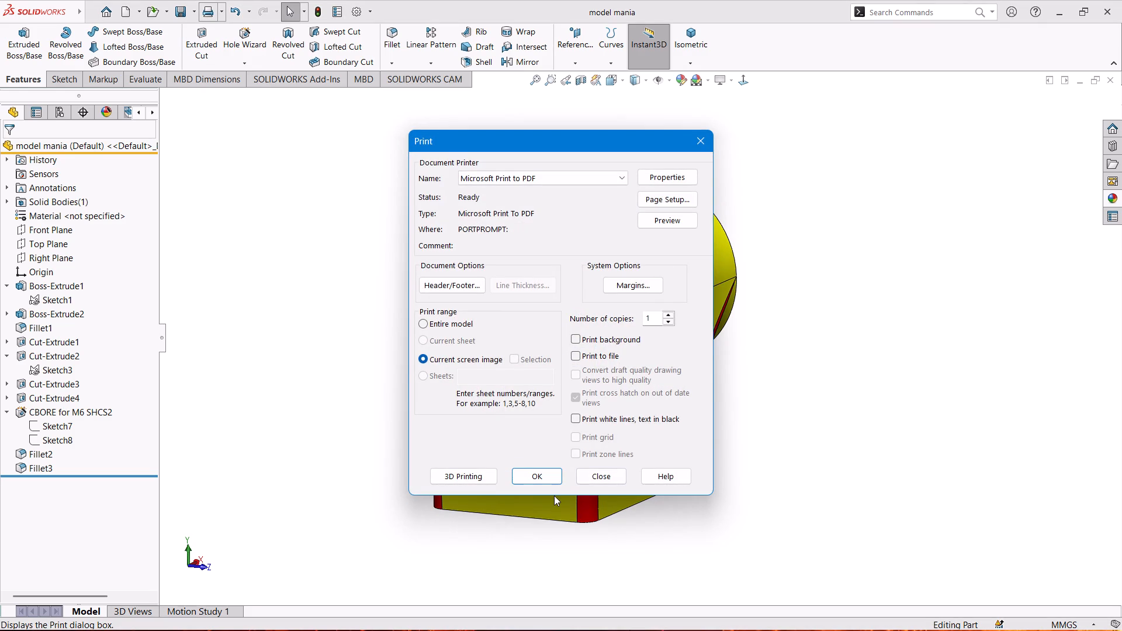
click(538, 476)
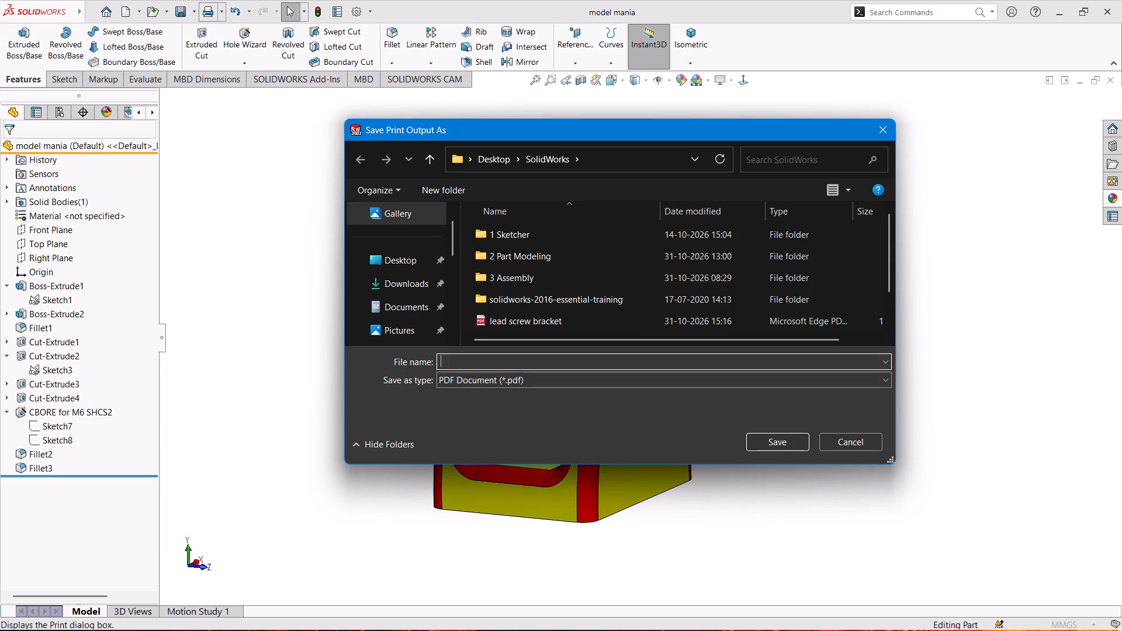
text(mode)
text(l mania)
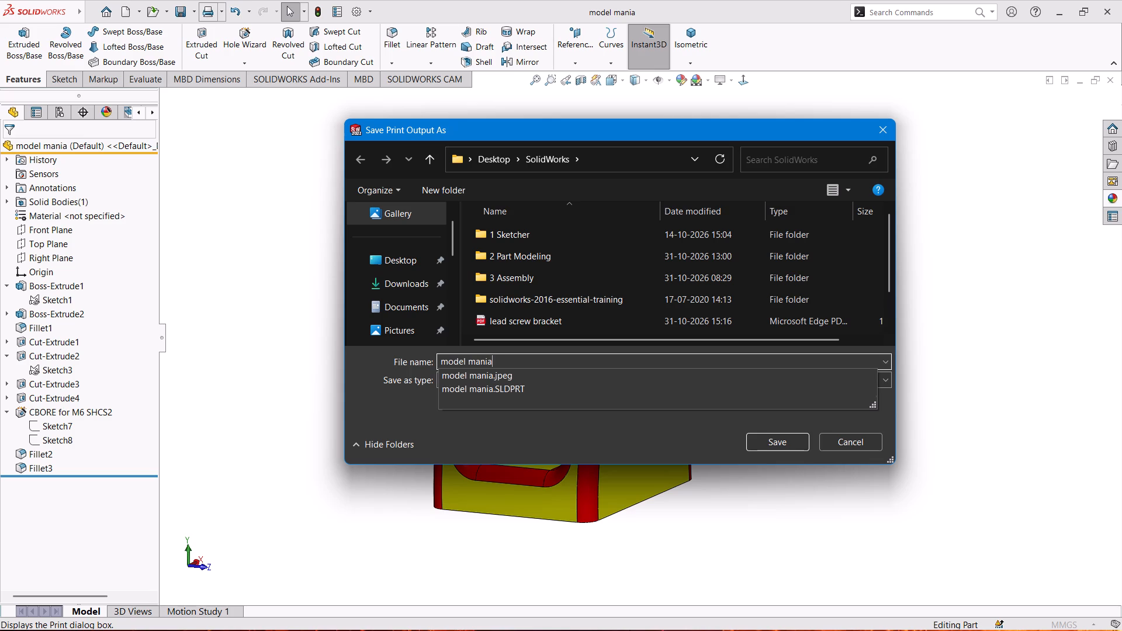
click(767, 442)
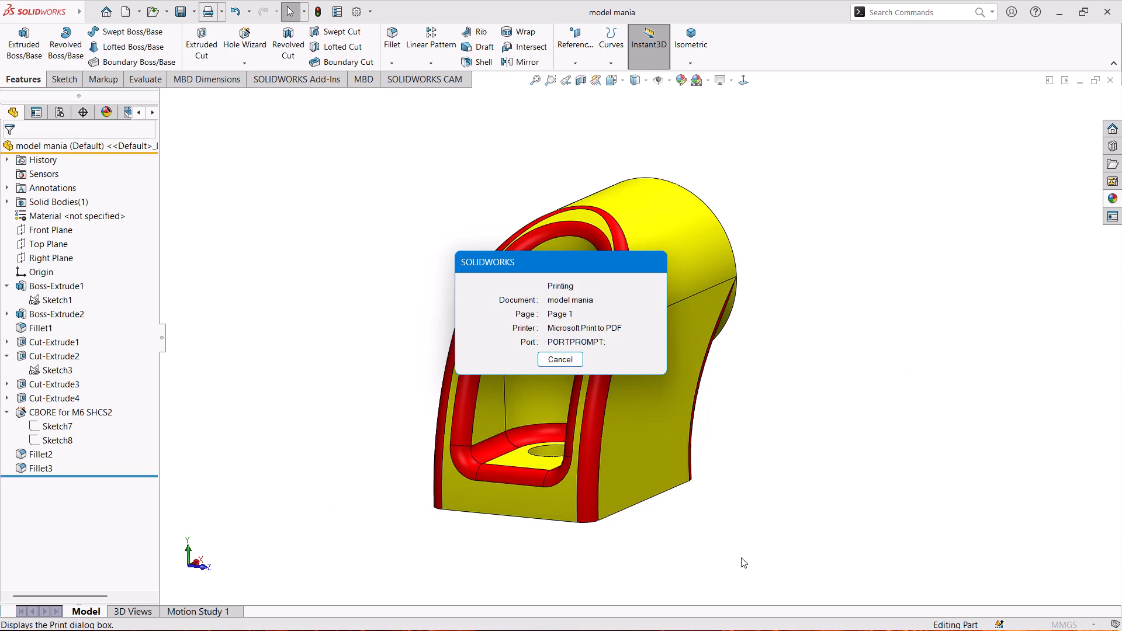
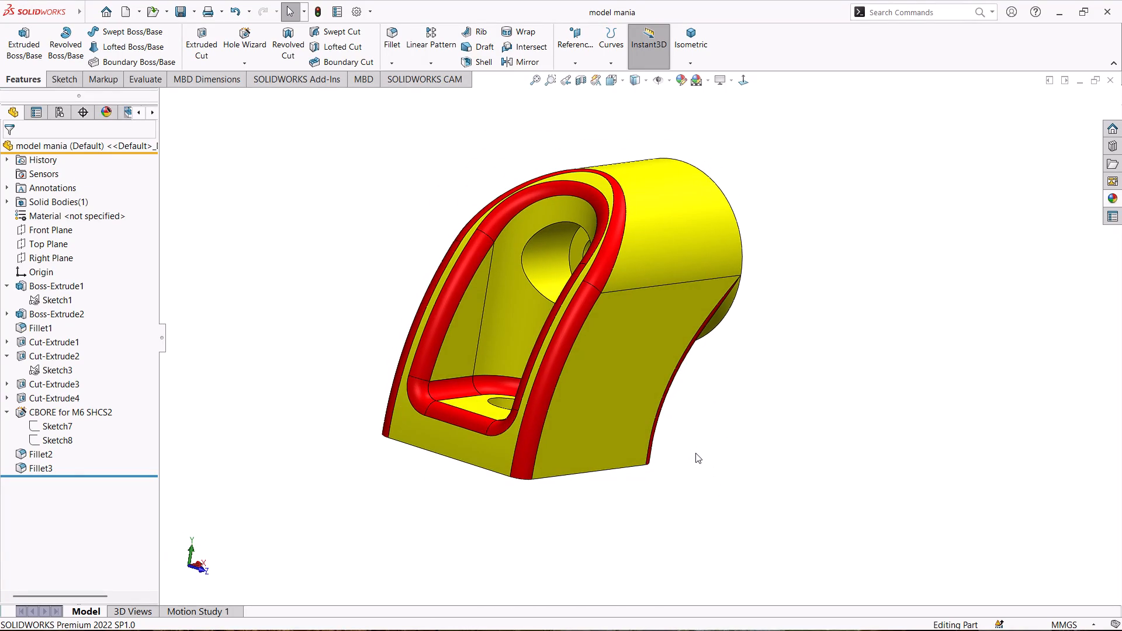
Assign Plain Carbon Steel as the material of the model mania part.
right_click(109, 218)
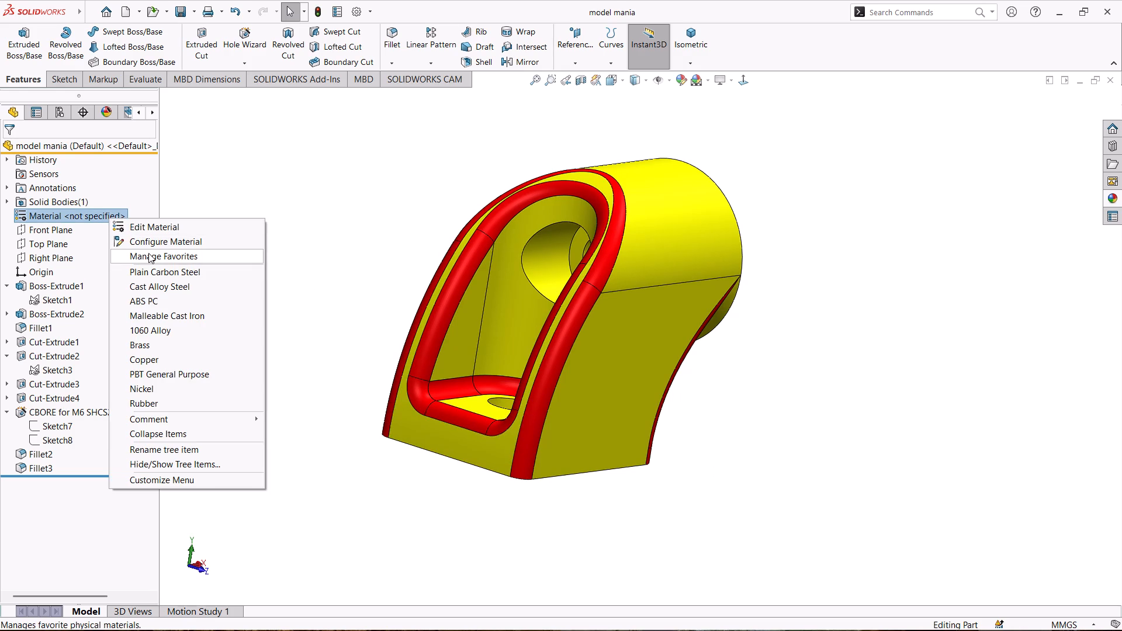
click(174, 275)
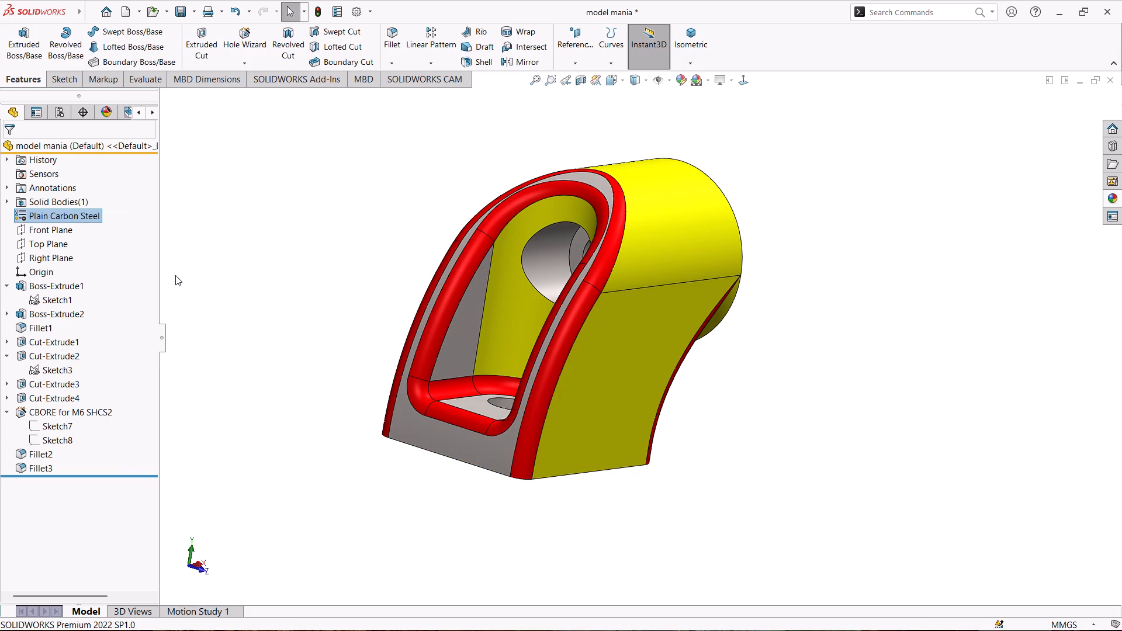
Check the part's mass in its mass properties report and close the report.
middle_drag(799, 405, 704, 374)
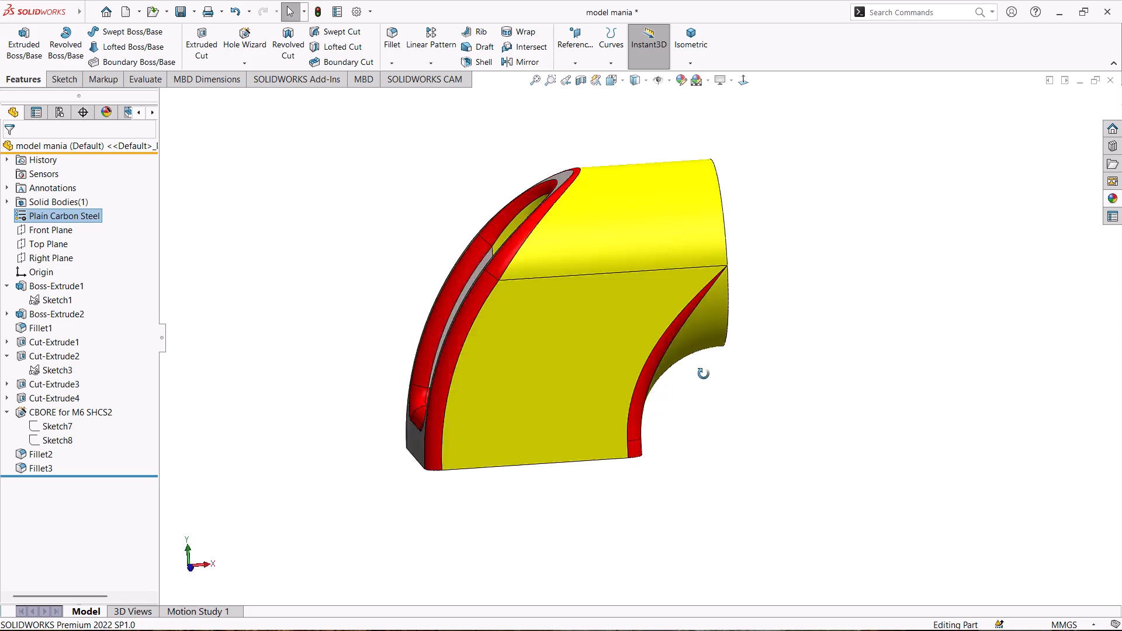
middle_drag(704, 374, 789, 424)
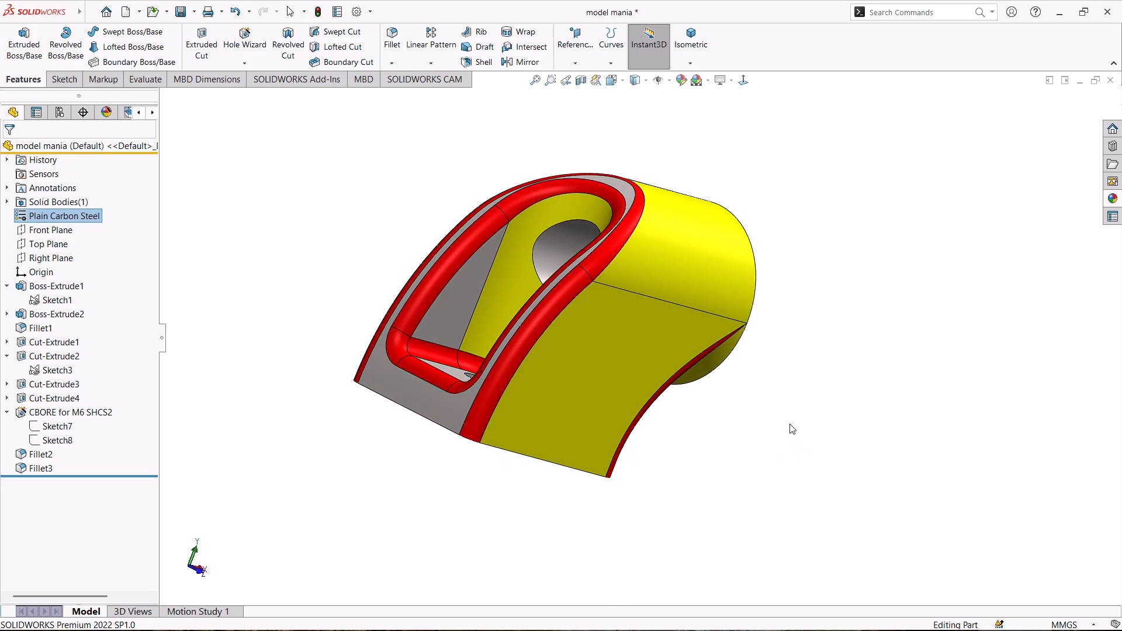
click(143, 85)
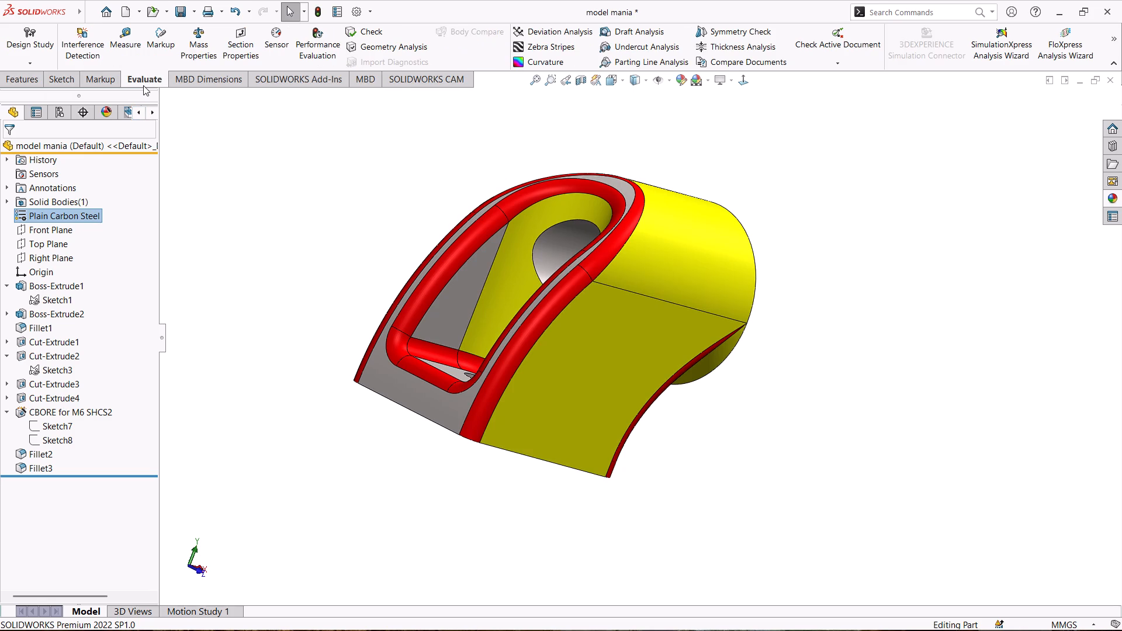
click(202, 39)
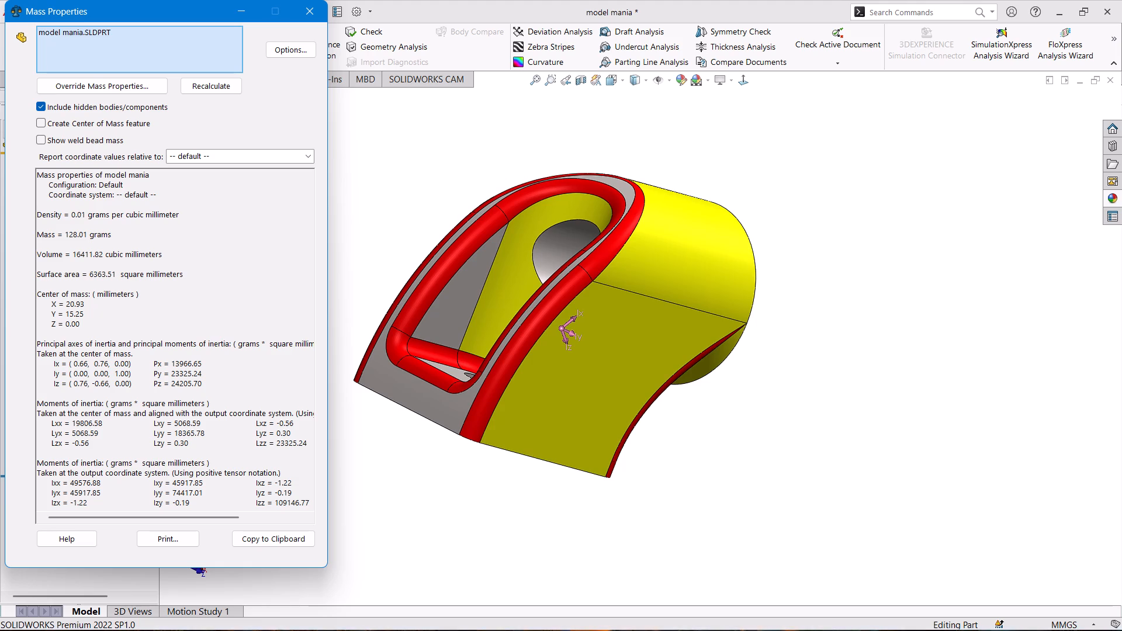
drag(122, 235, 25, 241)
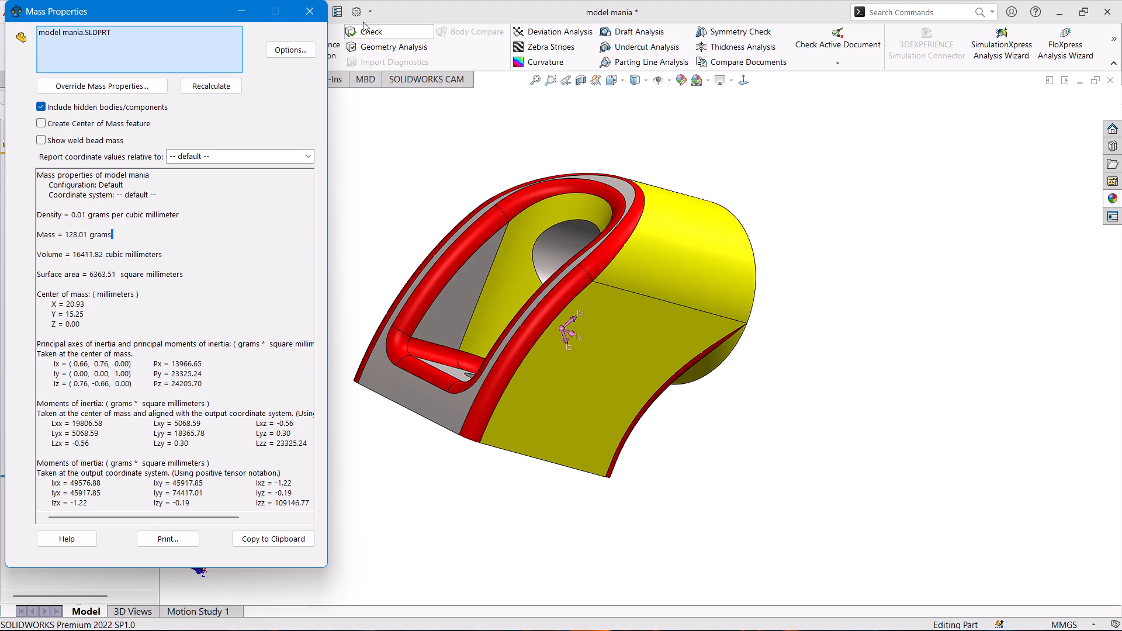
click(320, 11)
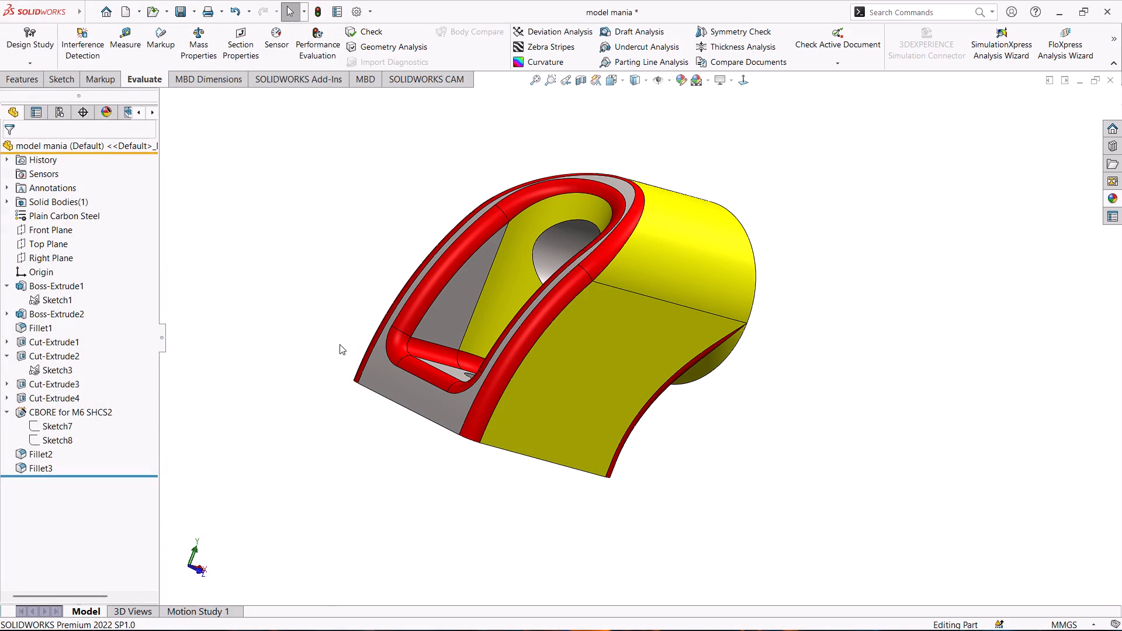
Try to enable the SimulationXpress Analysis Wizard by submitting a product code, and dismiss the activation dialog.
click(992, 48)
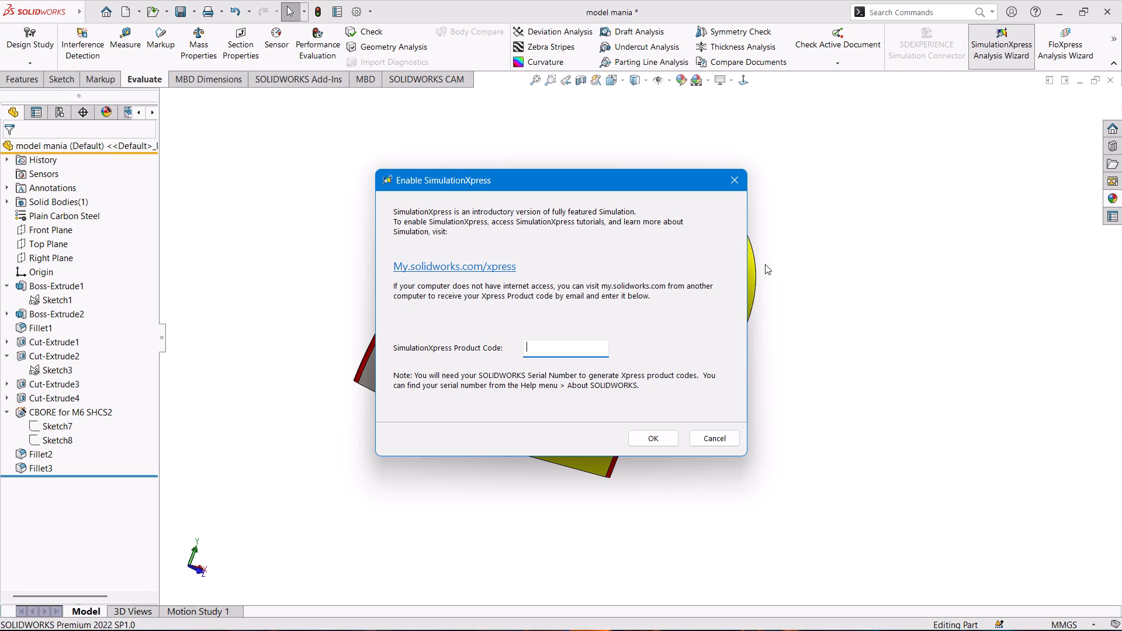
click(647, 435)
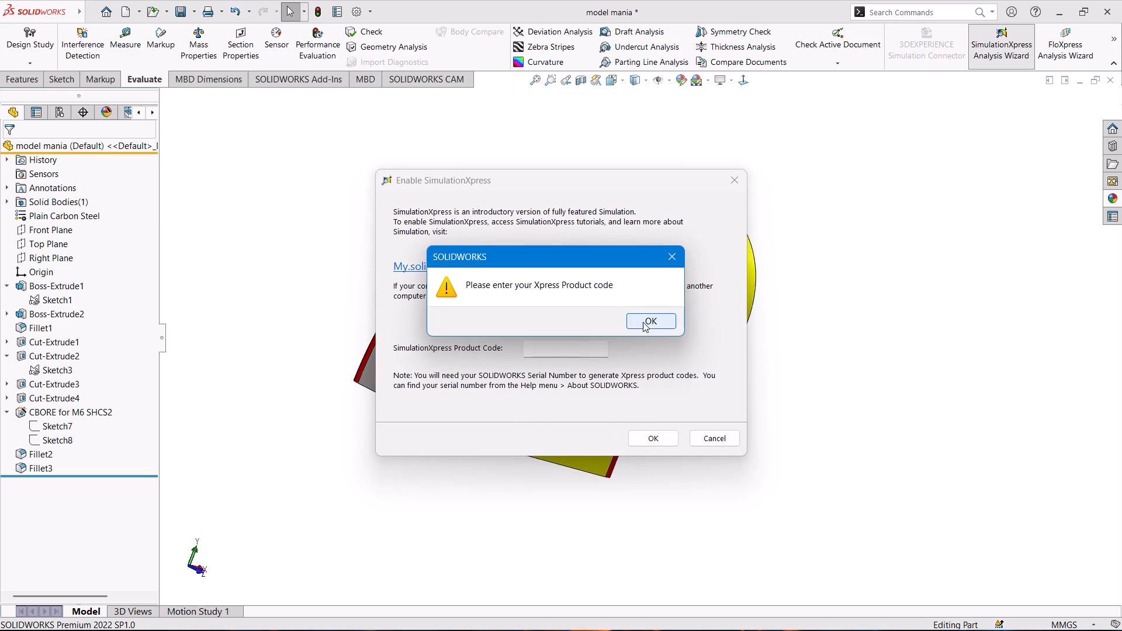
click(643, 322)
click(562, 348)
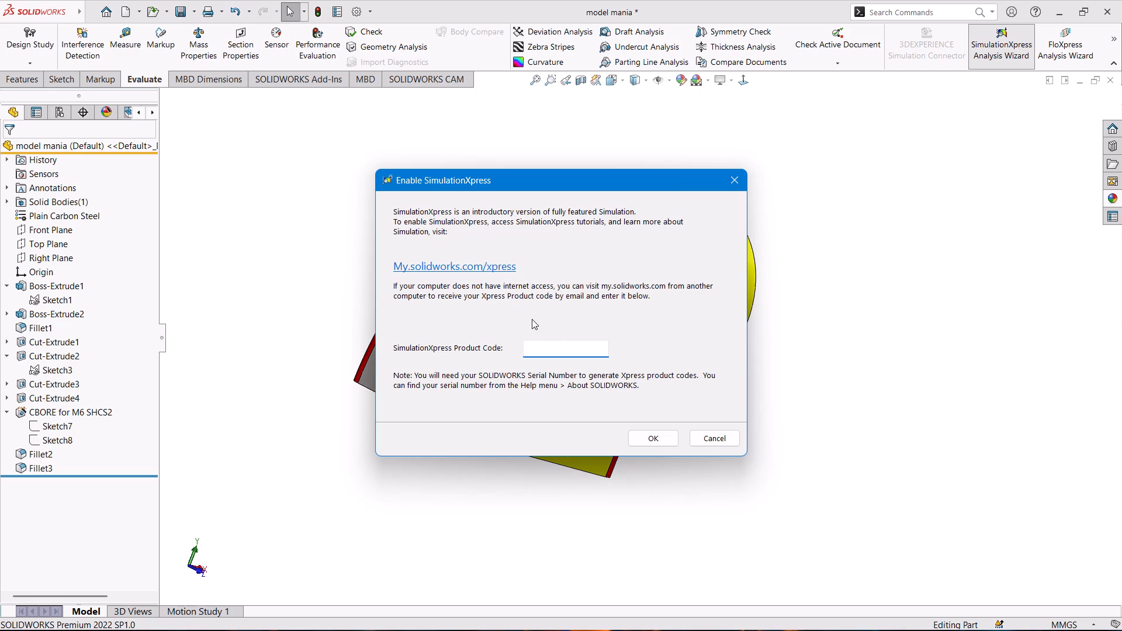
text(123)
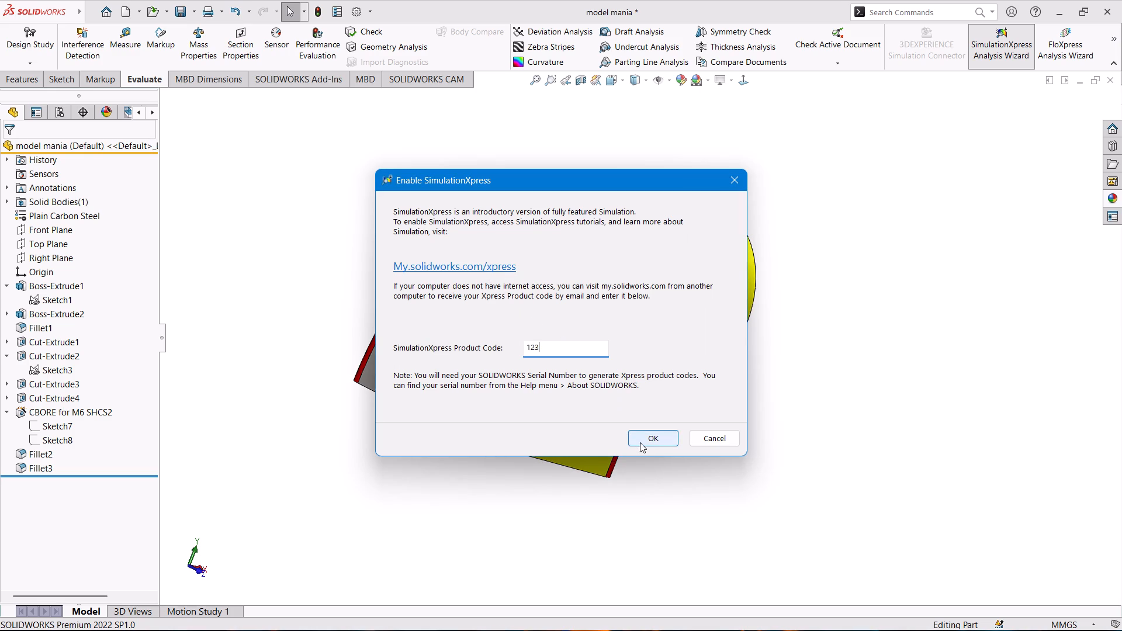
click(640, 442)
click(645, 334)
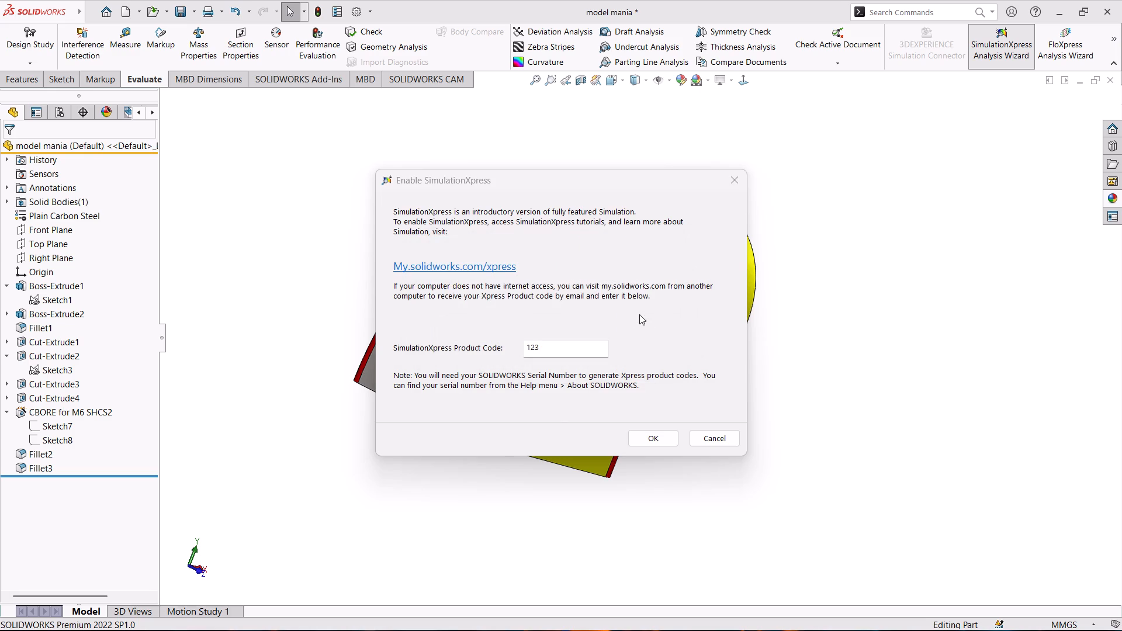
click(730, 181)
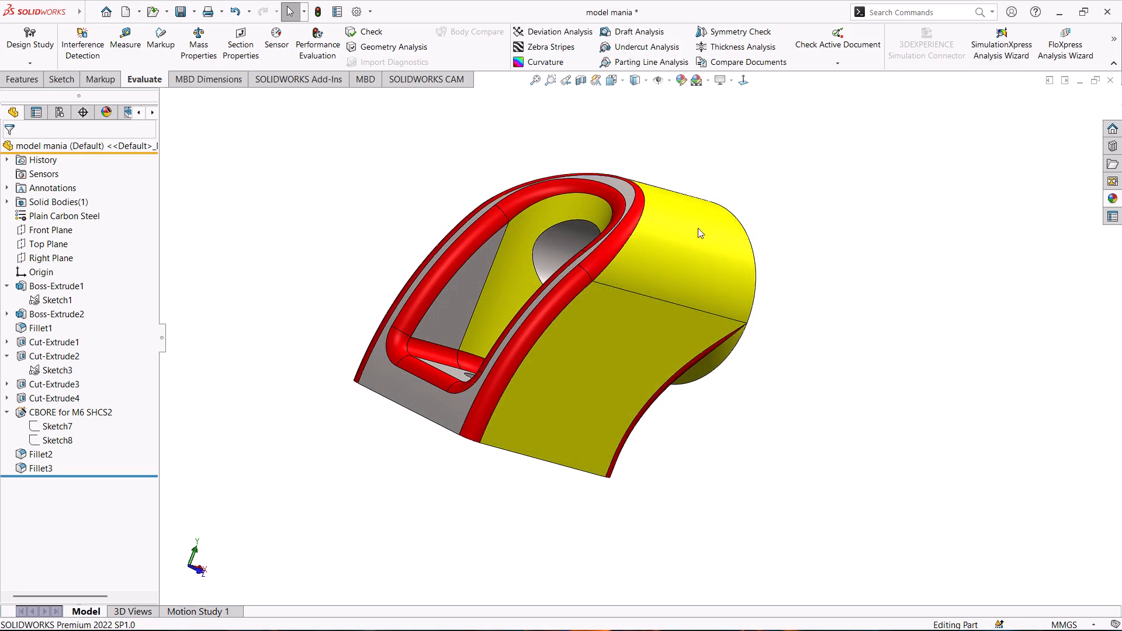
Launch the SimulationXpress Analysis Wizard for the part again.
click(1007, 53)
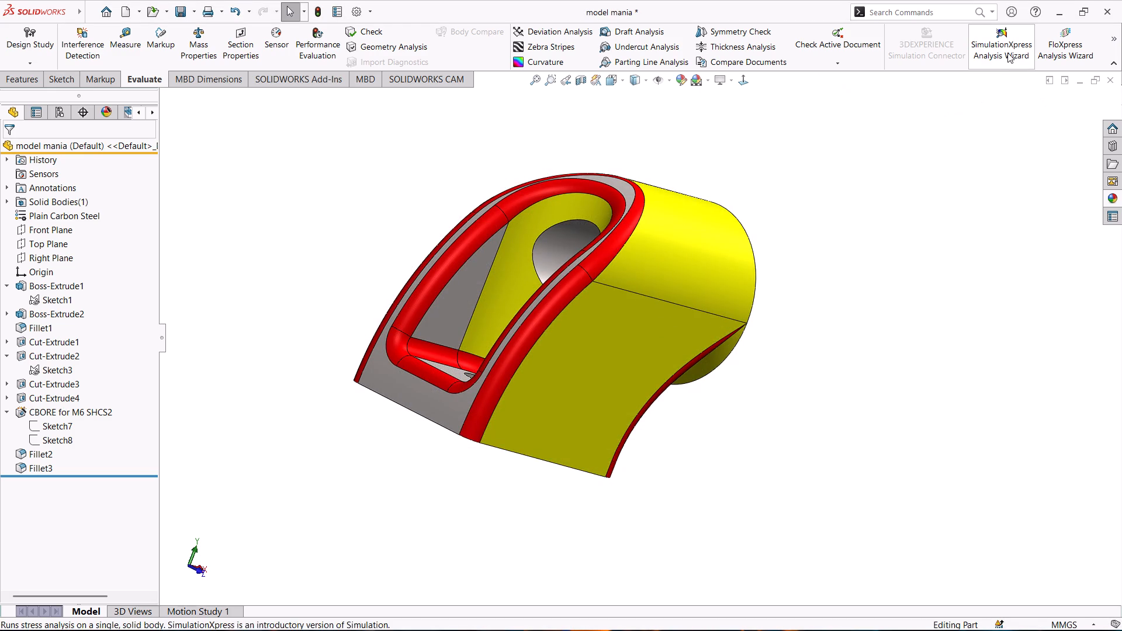
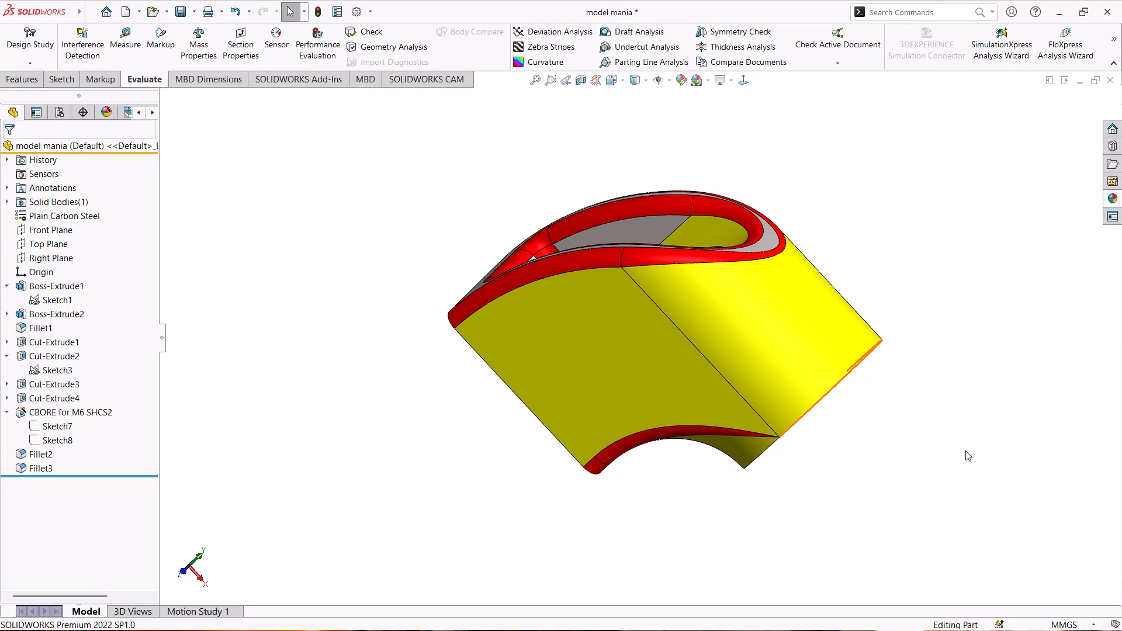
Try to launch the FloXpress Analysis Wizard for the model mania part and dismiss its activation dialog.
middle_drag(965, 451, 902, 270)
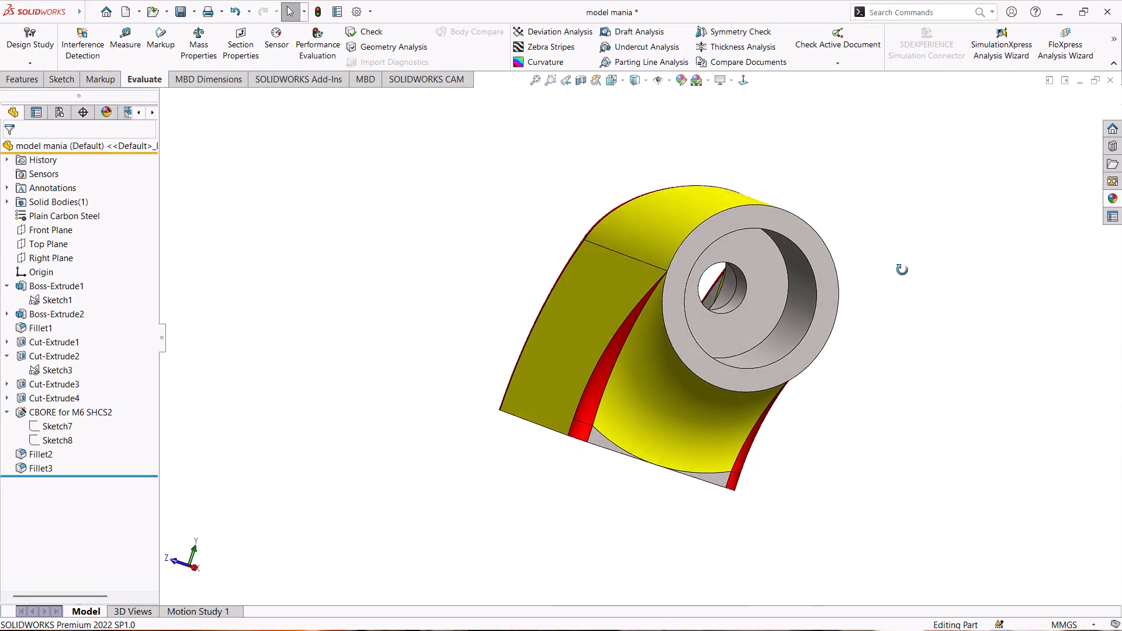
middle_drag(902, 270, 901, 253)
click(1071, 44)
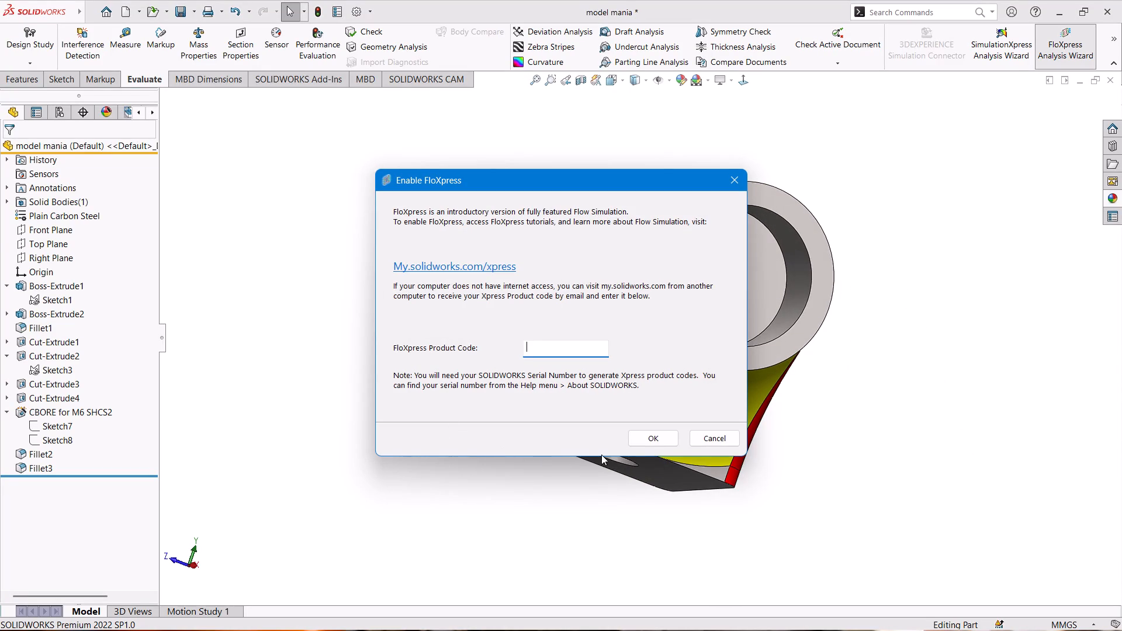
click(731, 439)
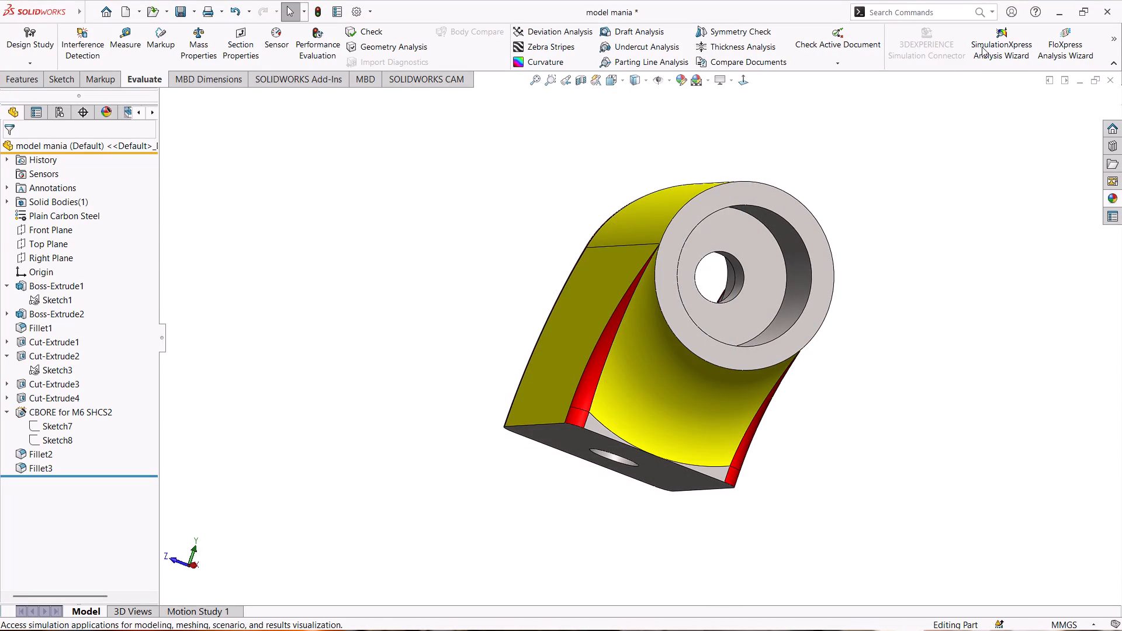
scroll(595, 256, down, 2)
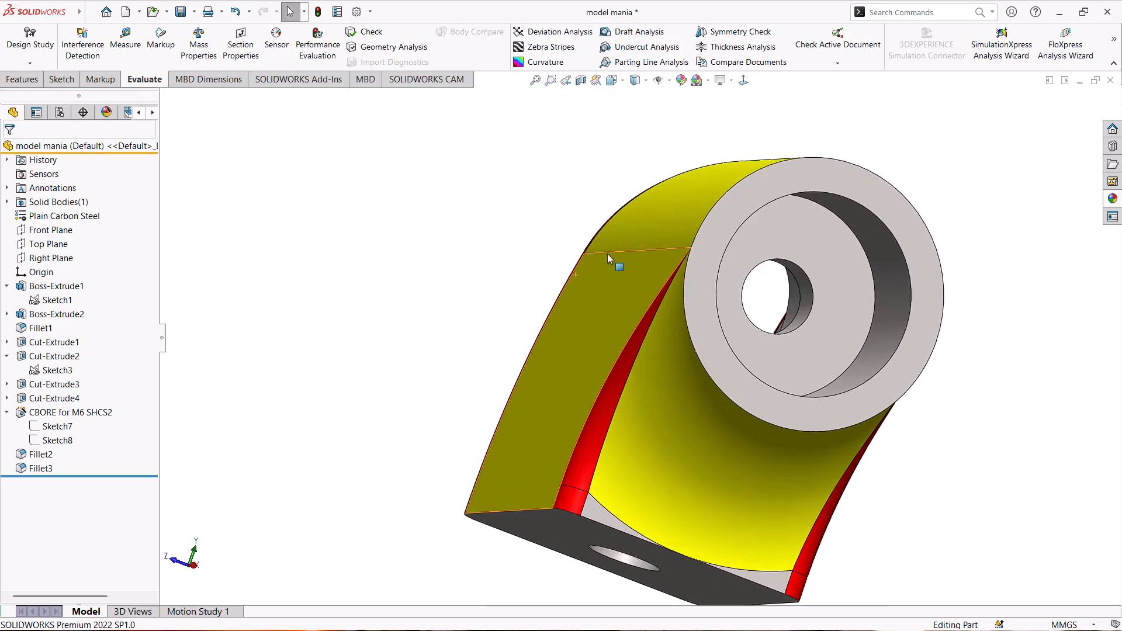
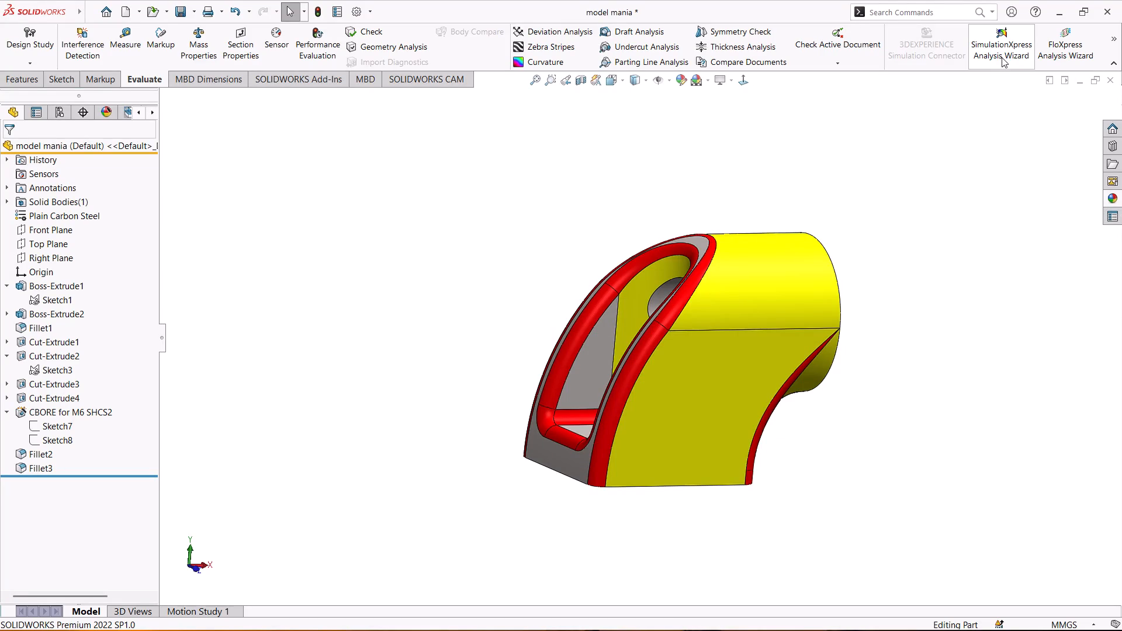
Inspect the finished coloured part from several angles, including its filleted front opening, cylindrical bore and side faces.
middle_drag(985, 217, 971, 218)
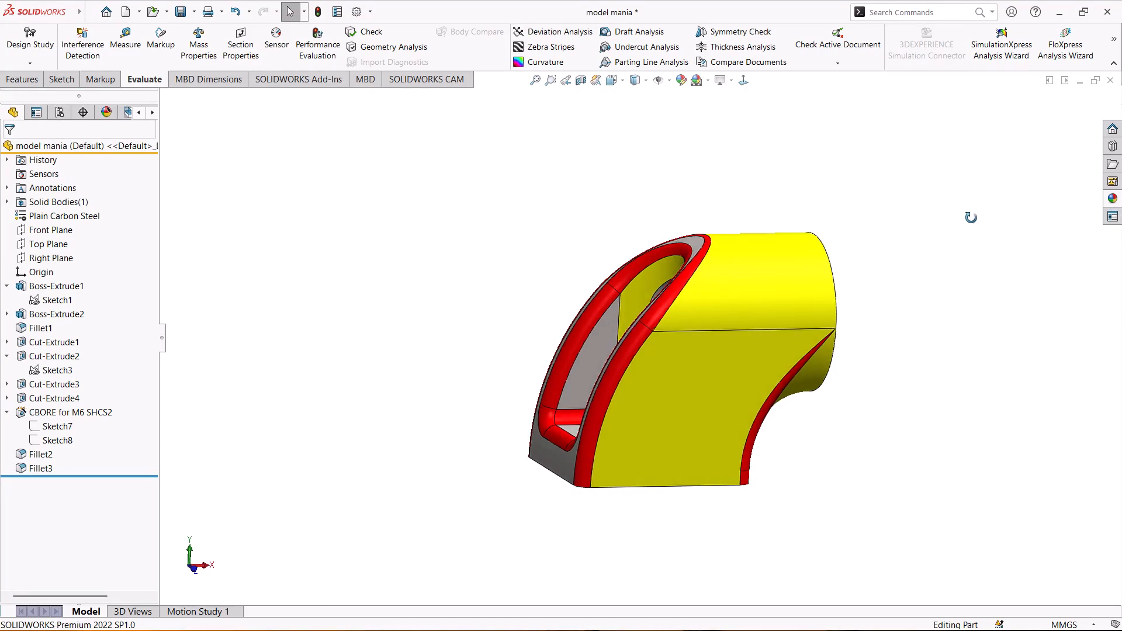
middle_drag(971, 218, 991, 253)
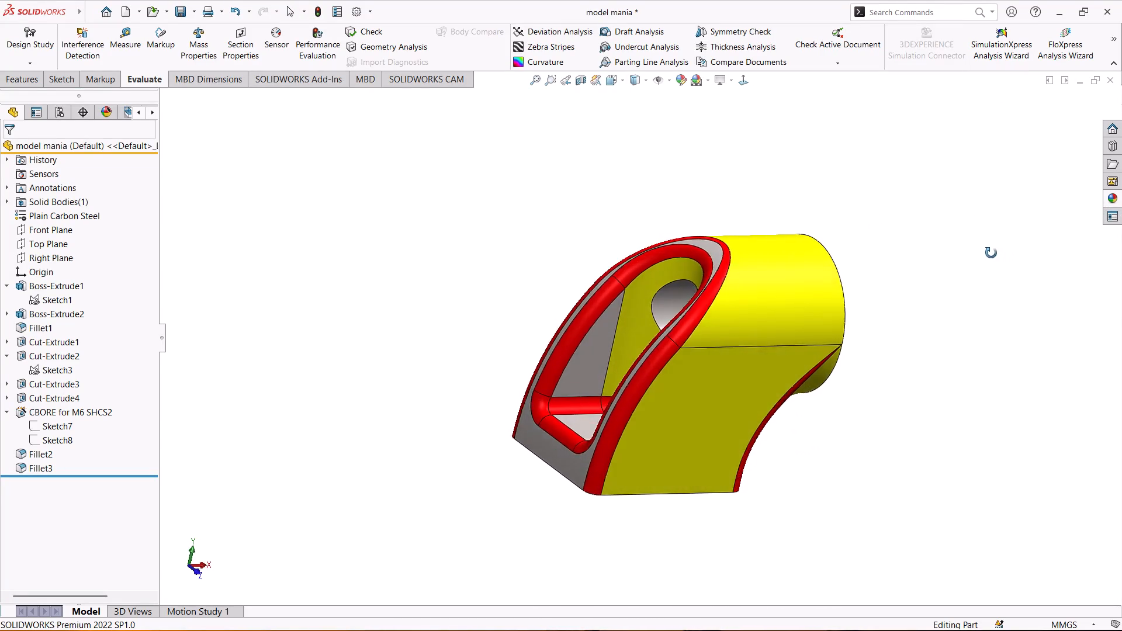
middle_drag(991, 253, 1006, 249)
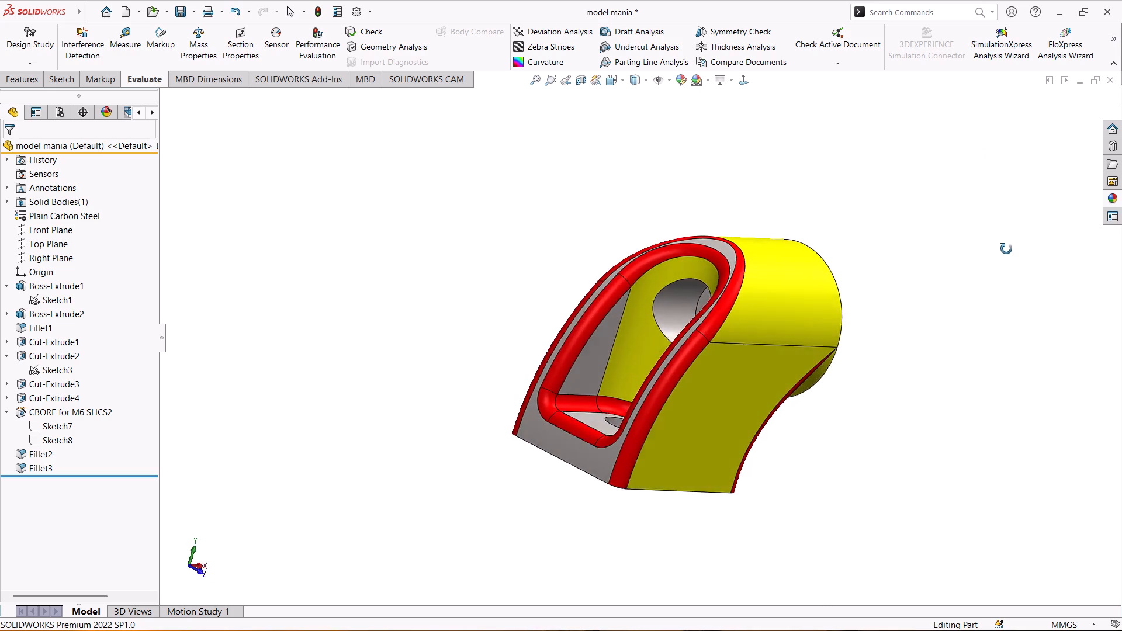
middle_drag(1006, 249, 1002, 249)
scroll(765, 358, down, 1)
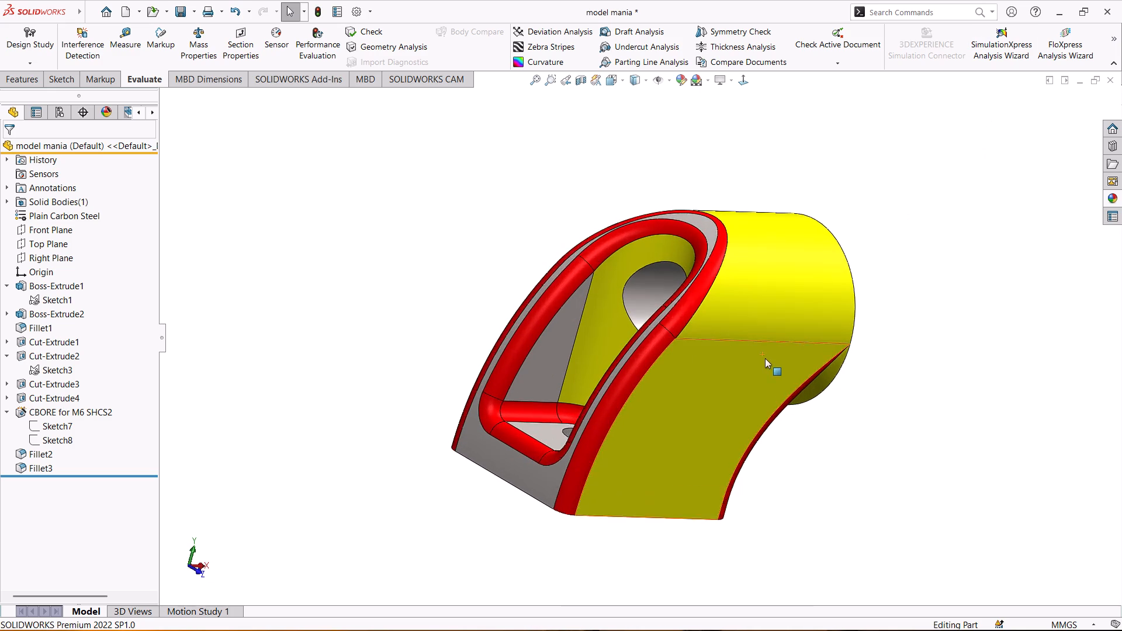
scroll(765, 358, down, 1)
scroll(781, 335, up, 2)
scroll(860, 326, down, 2)
middle_drag(860, 326, 808, 244)
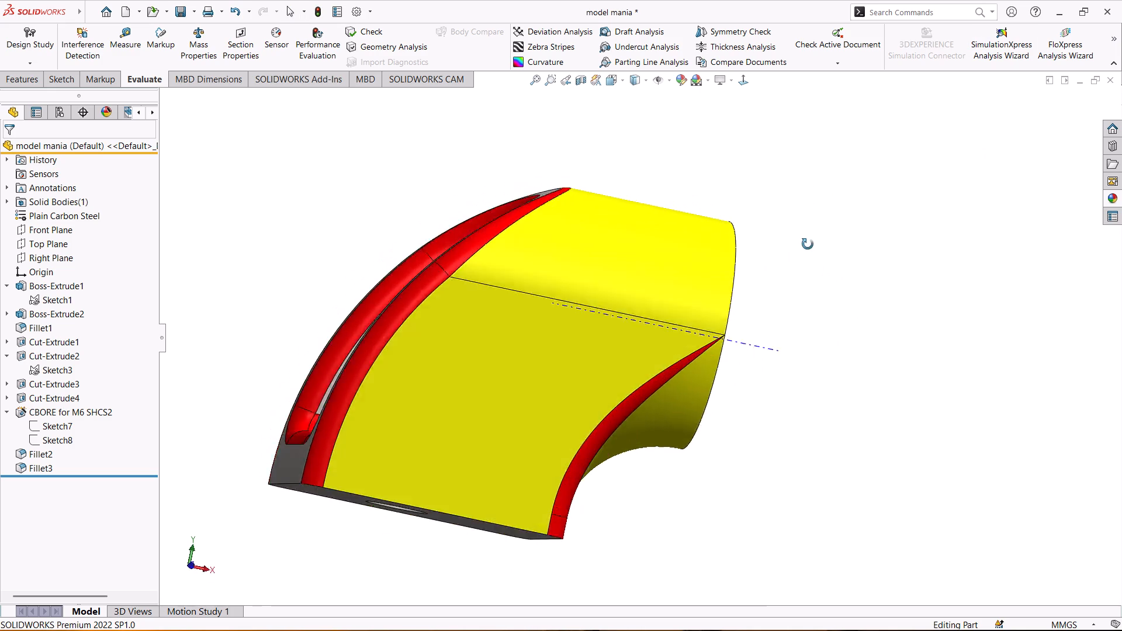
middle_drag(808, 244, 878, 509)
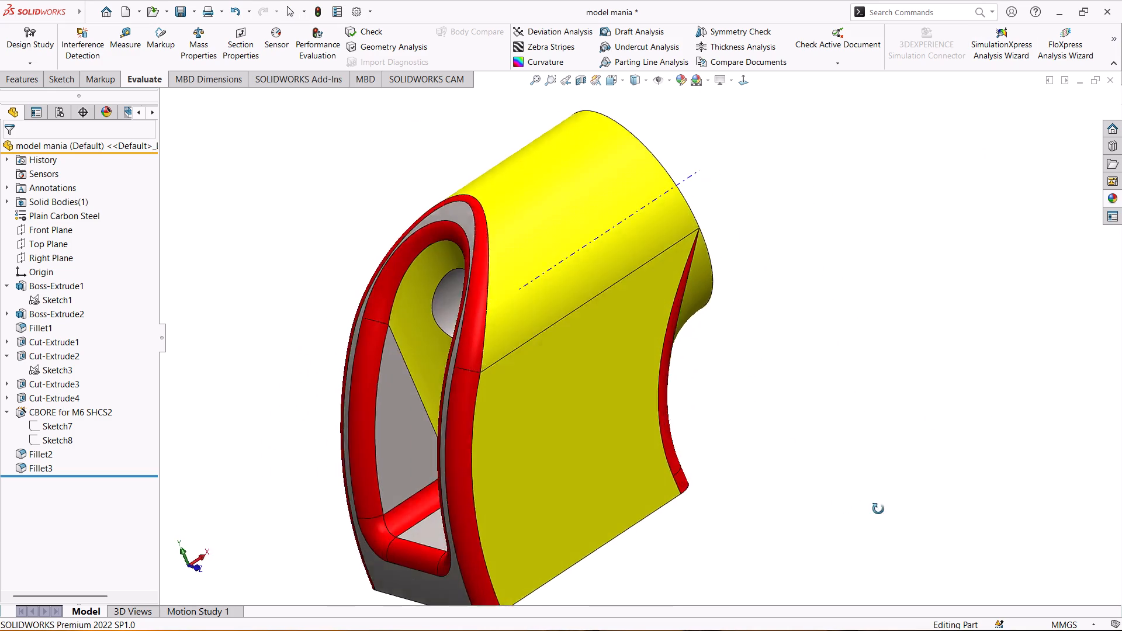
middle_drag(878, 509, 888, 510)
scroll(625, 270, down, 2)
scroll(619, 264, up, 3)
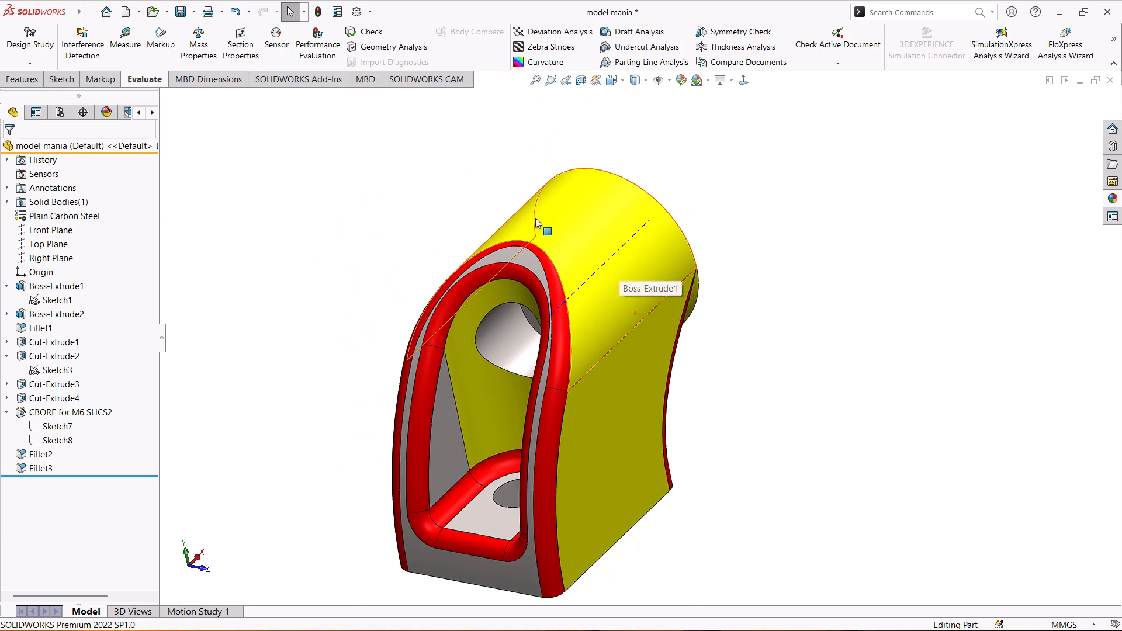
middle_drag(452, 197, 448, 202)
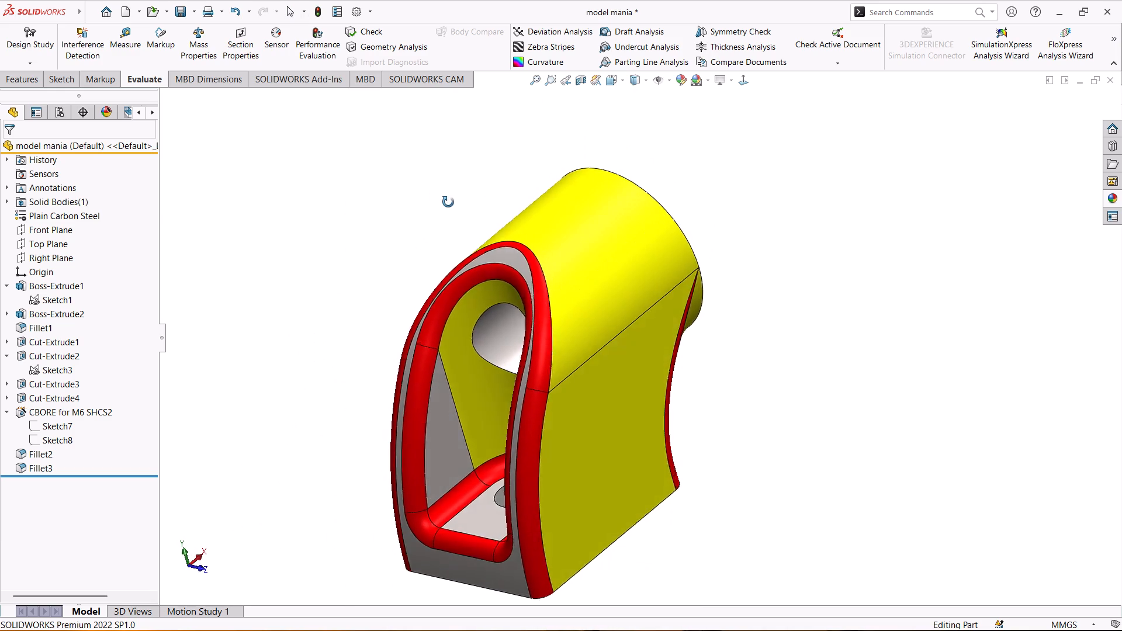
middle_drag(448, 202, 443, 170)
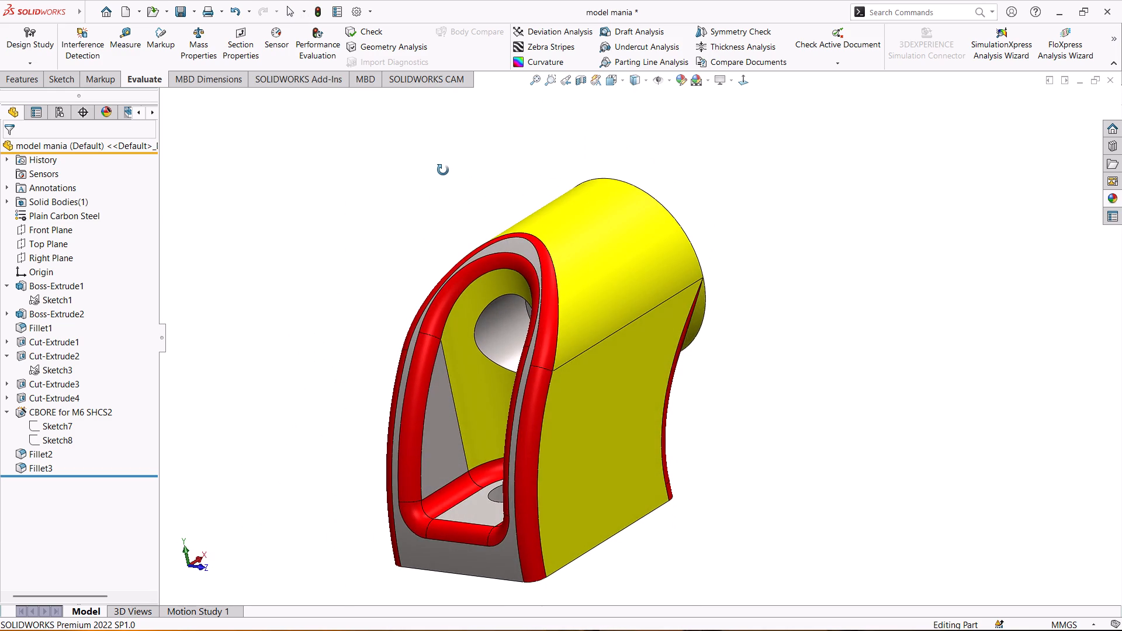
middle_drag(443, 170, 452, 177)
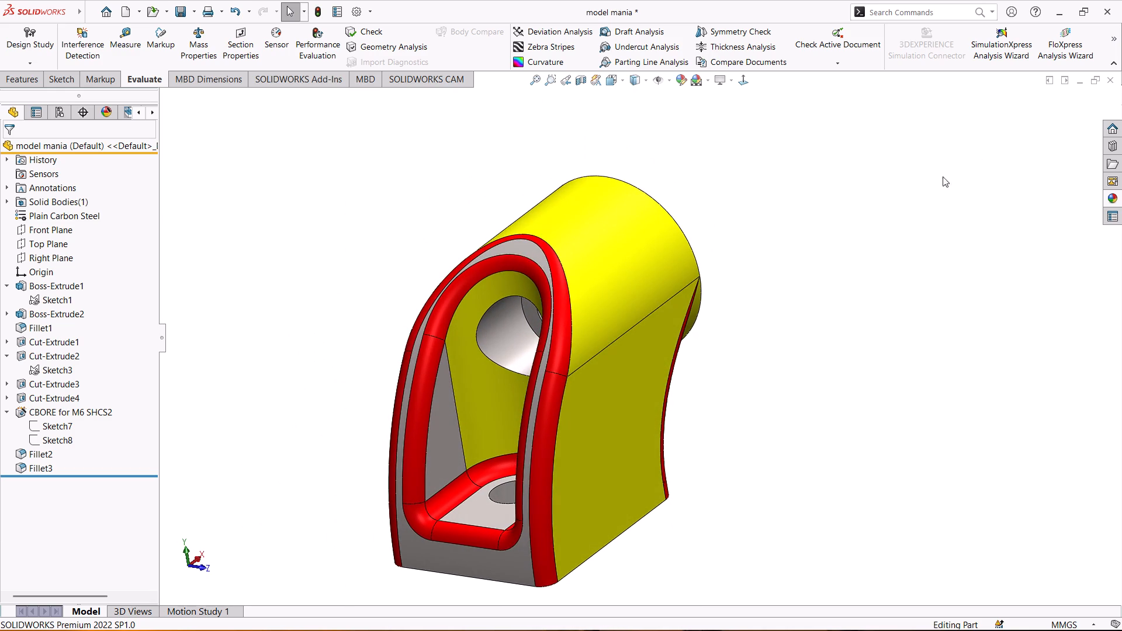
scroll(875, 206, down, 2)
scroll(585, 219, up, 2)
scroll(184, 249, up, 1)
scroll(320, 286, down, 3)
scroll(341, 261, up, 2)
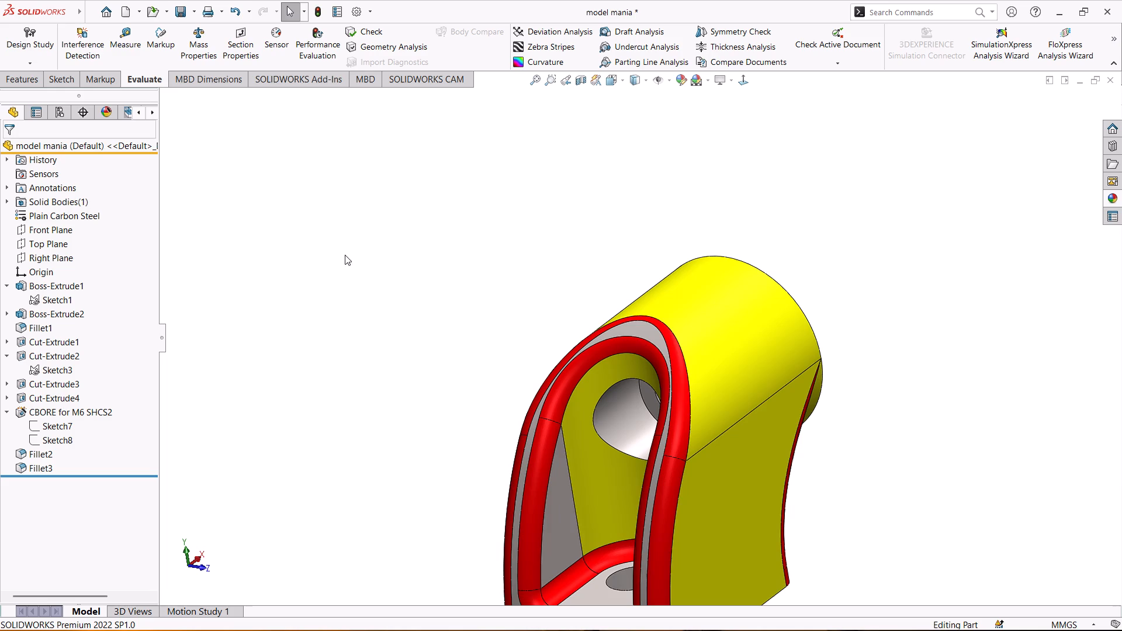
scroll(799, 569, down, 4)
scroll(786, 528, up, 3)
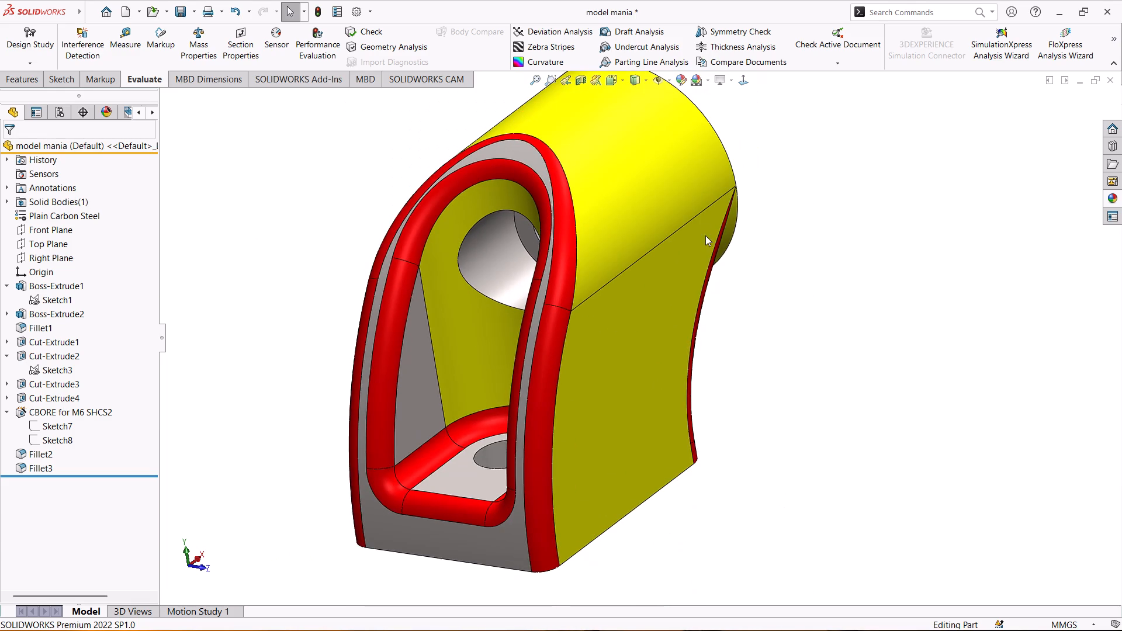
scroll(704, 227, down, 2)
scroll(704, 227, up, 3)
middle_click(758, 190)
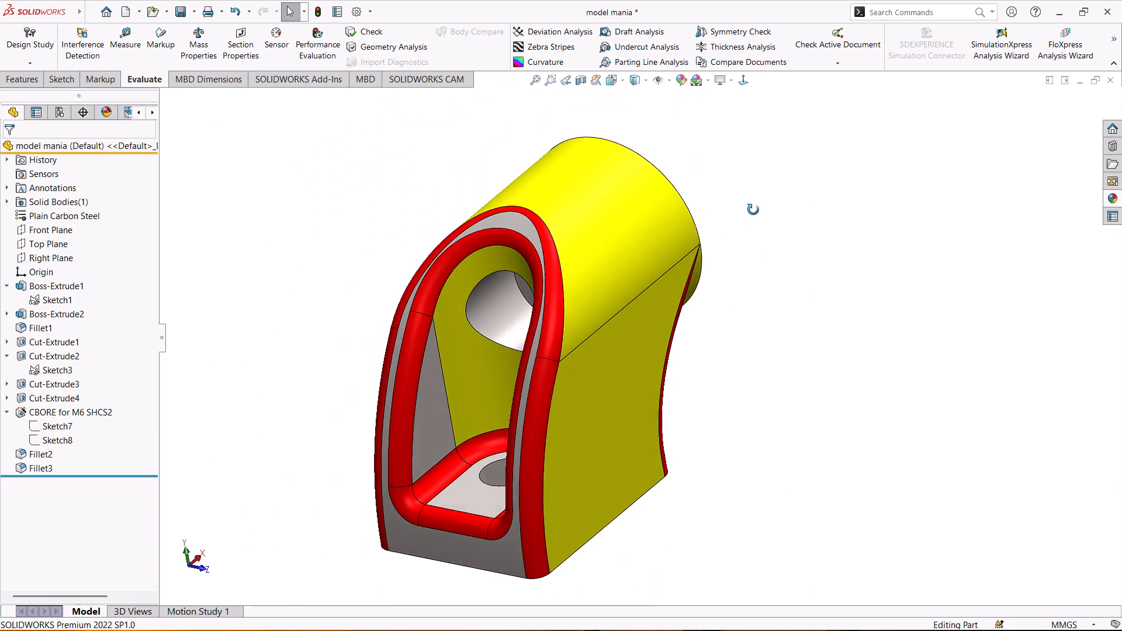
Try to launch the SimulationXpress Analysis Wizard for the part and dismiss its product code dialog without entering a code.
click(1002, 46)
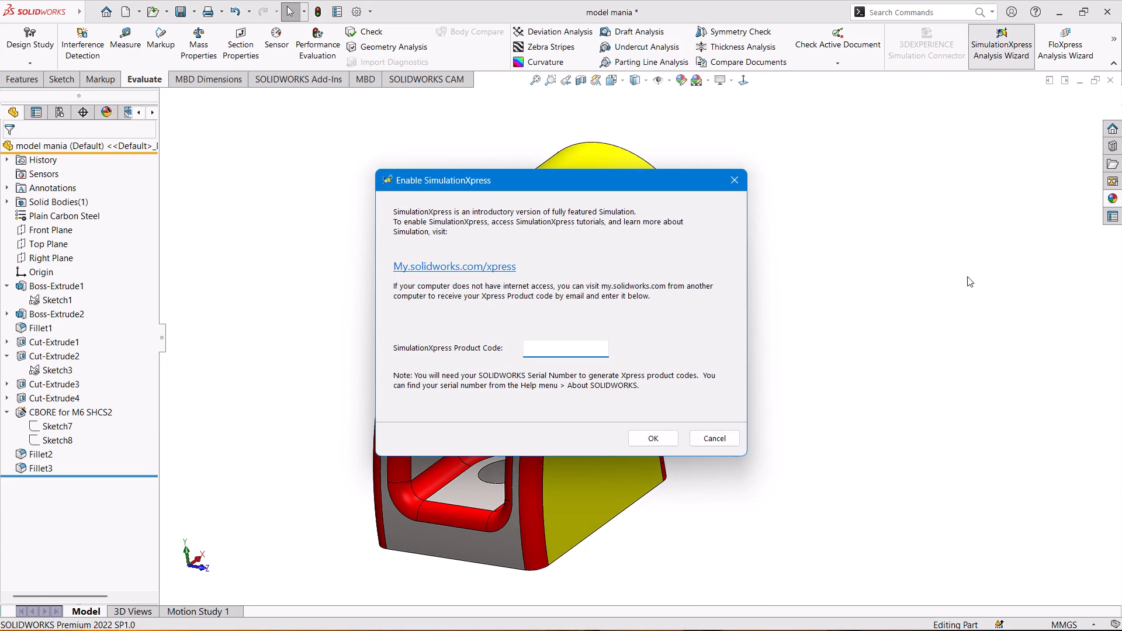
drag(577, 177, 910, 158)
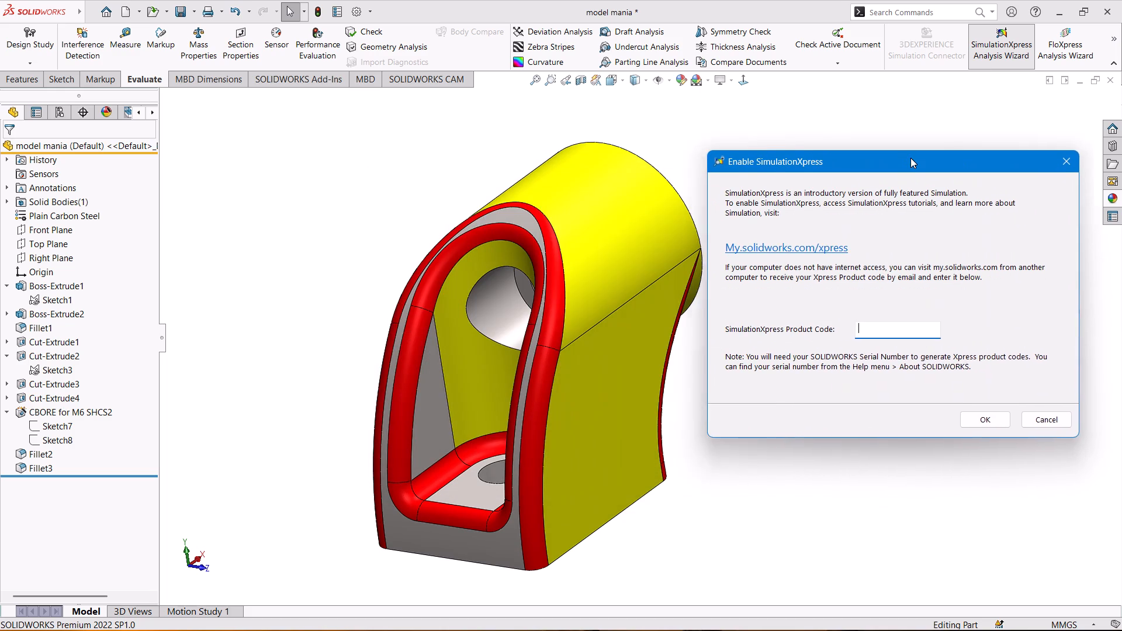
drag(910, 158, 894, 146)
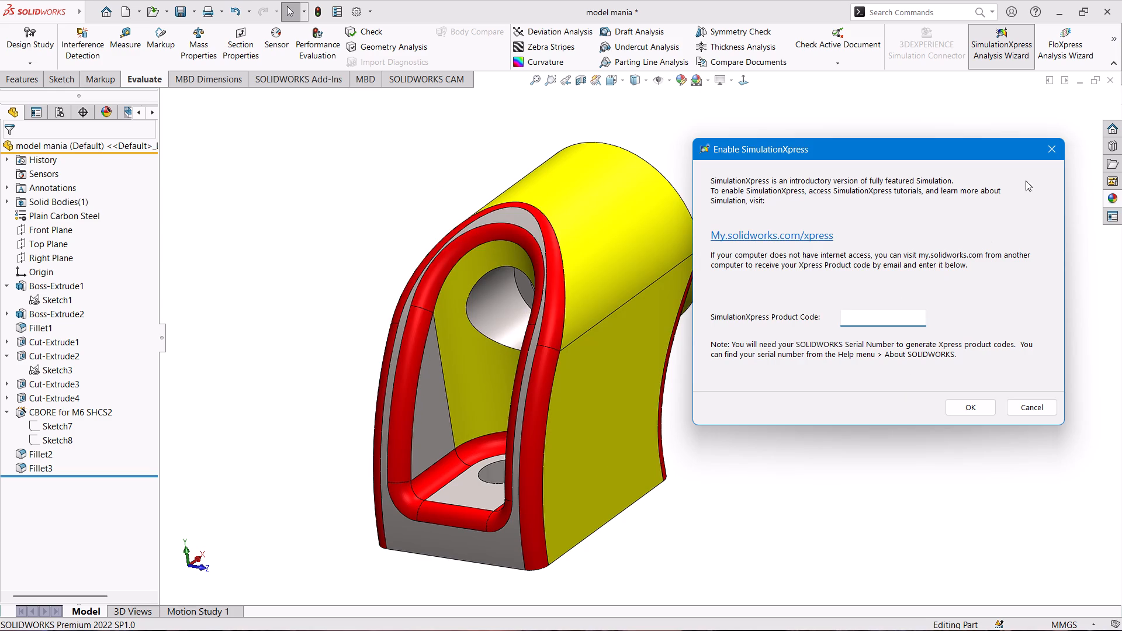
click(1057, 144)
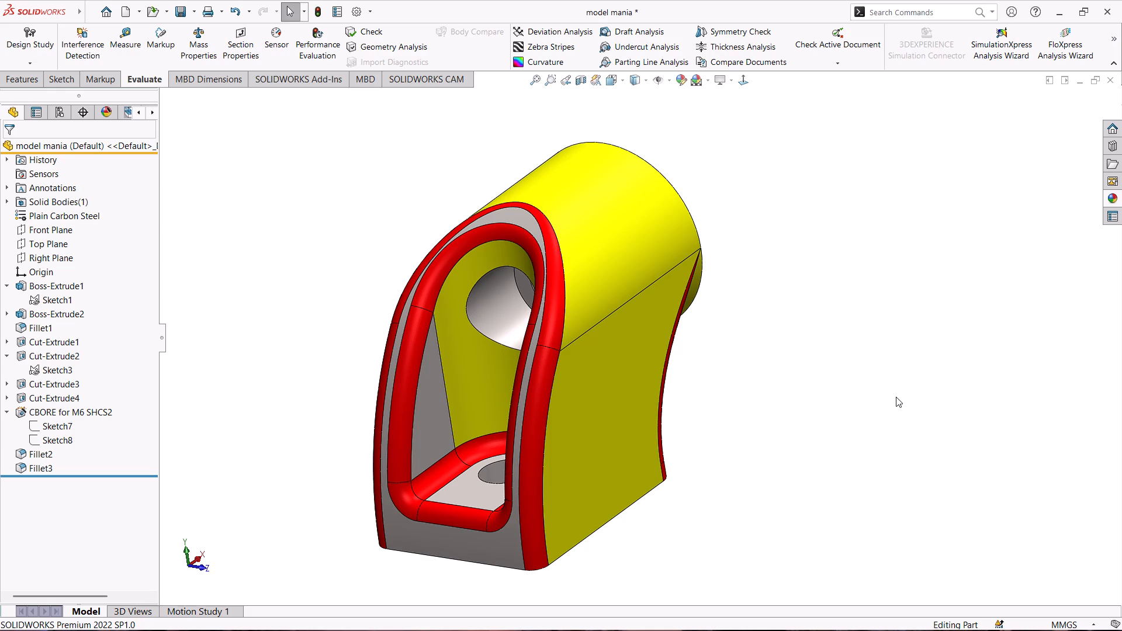
Save the model mania part and exit SOLIDWORKS.
key(ctrl+s)
click(1114, 11)
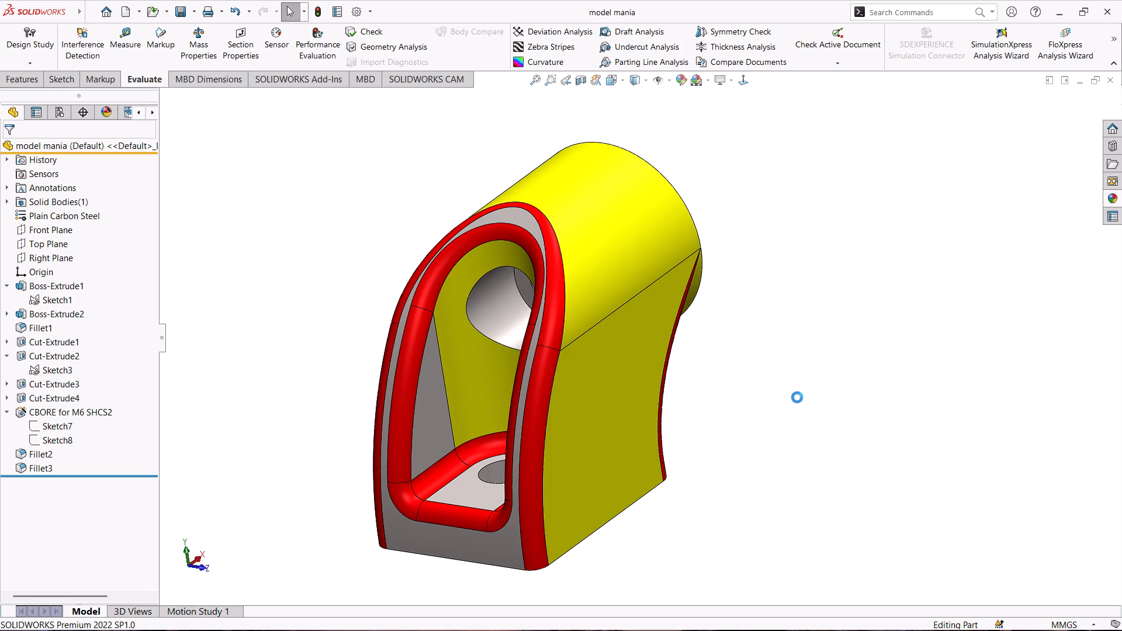